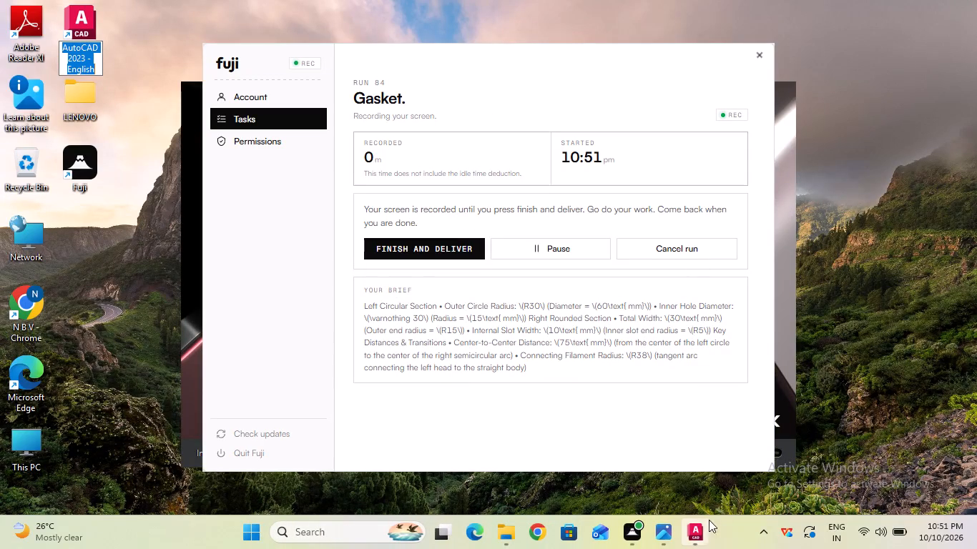
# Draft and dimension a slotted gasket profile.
# Switch to AutoCAD and create a new drawing from the acad.dwt template.
pyautogui.click(694, 490)
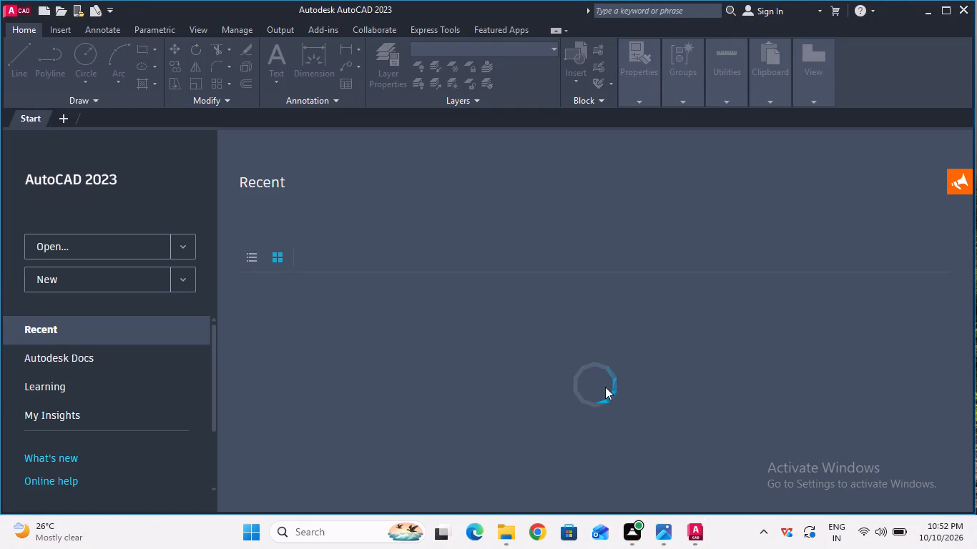
pyautogui.click(145, 277)
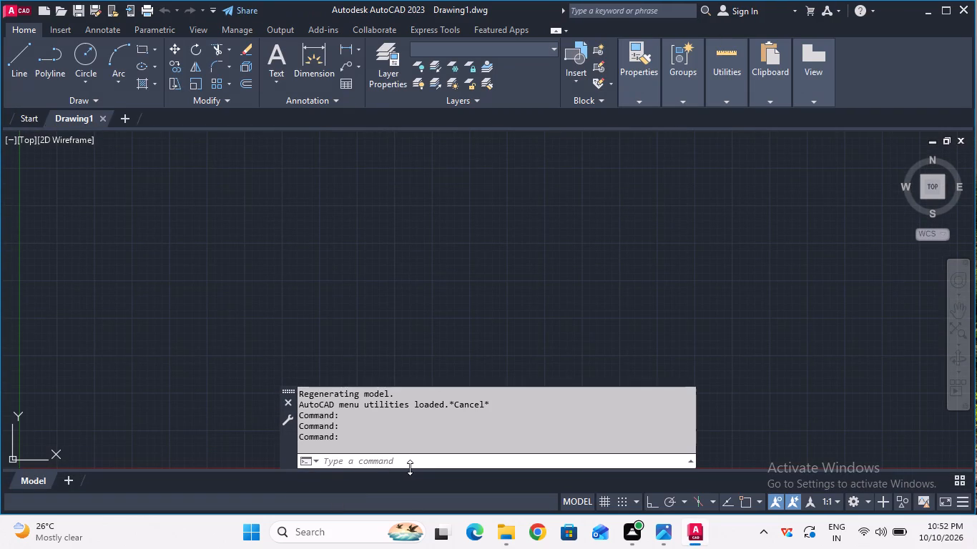
# Turn on command logging with LOGFILEON.
pyautogui.click(410, 468)
pyautogui.click(409, 455)
pyautogui.write('log')
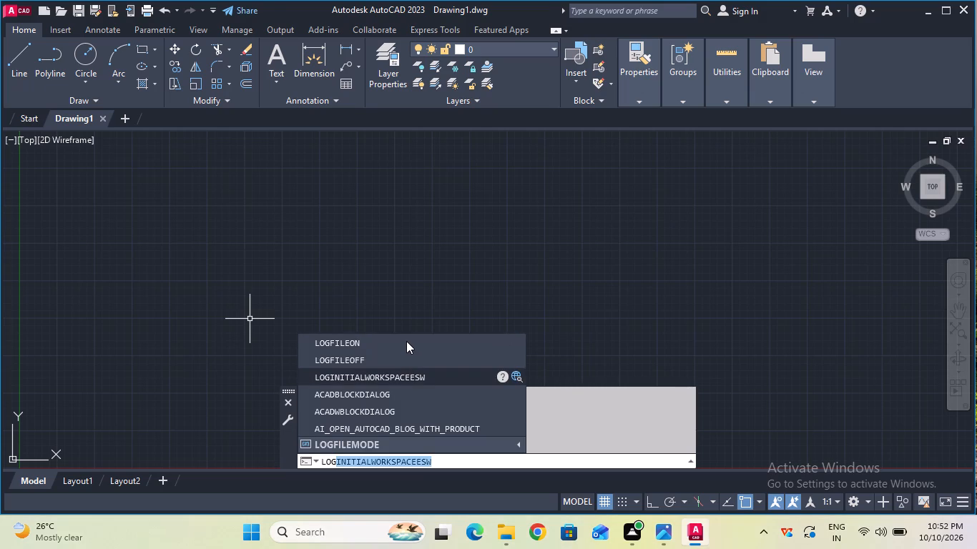
pyautogui.click(406, 341)
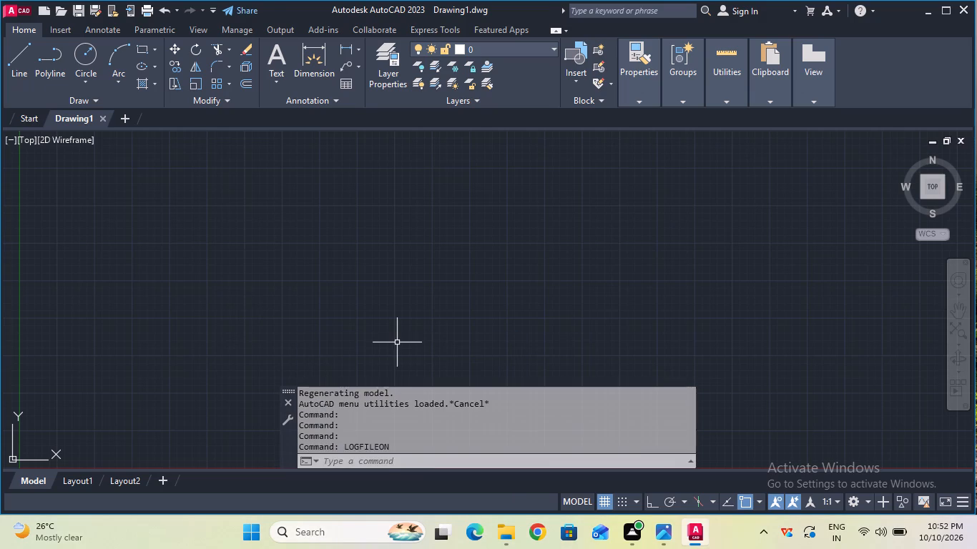
# Configure the drawing units to length precision 0 and an insertion scale in millimeters.
pyautogui.click(381, 461)
pyautogui.write('units')
pyautogui.press('Return')
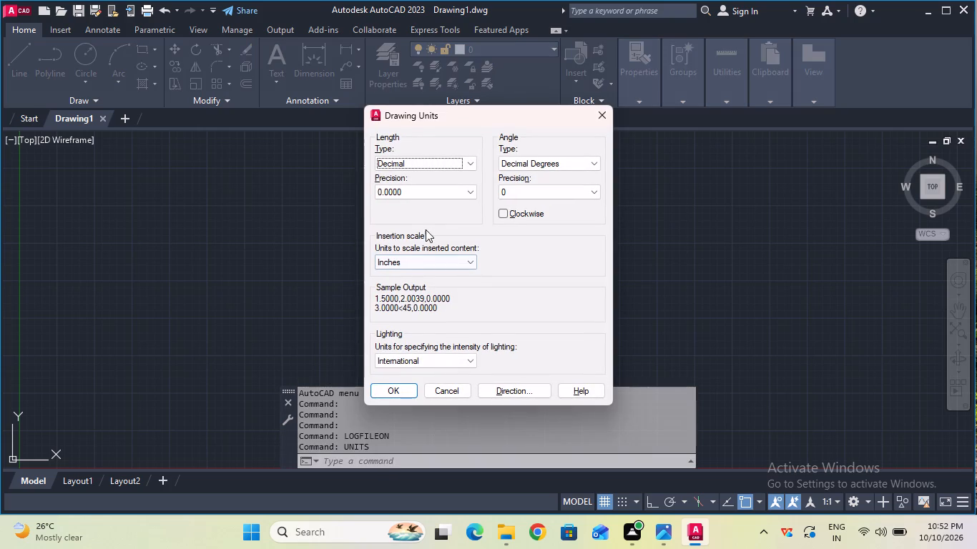
pyautogui.click(440, 198)
pyautogui.click(440, 203)
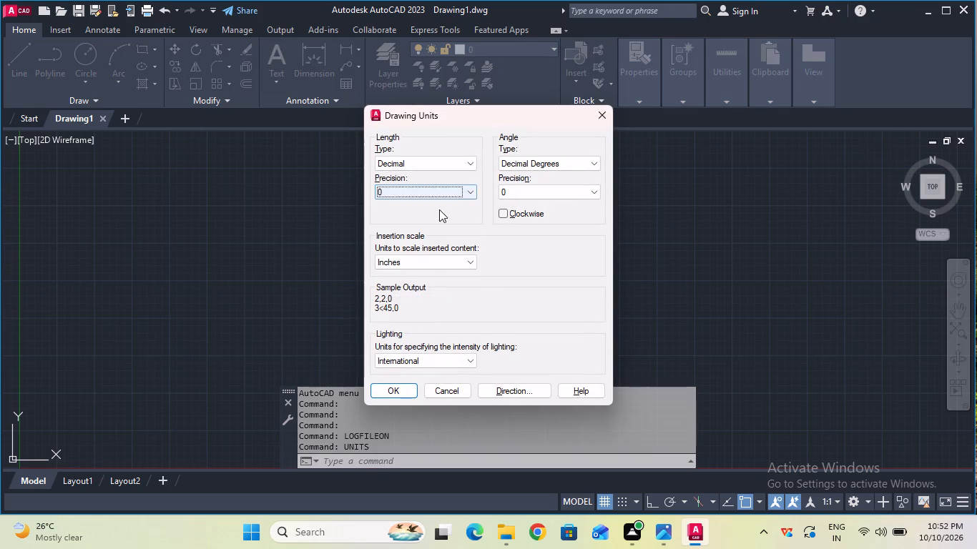
pyautogui.click(431, 268)
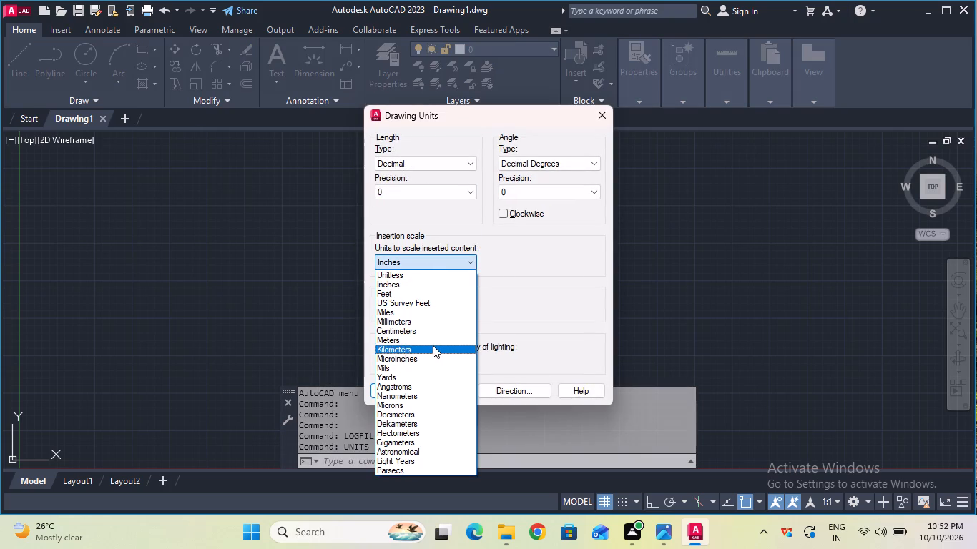
pyautogui.click(434, 322)
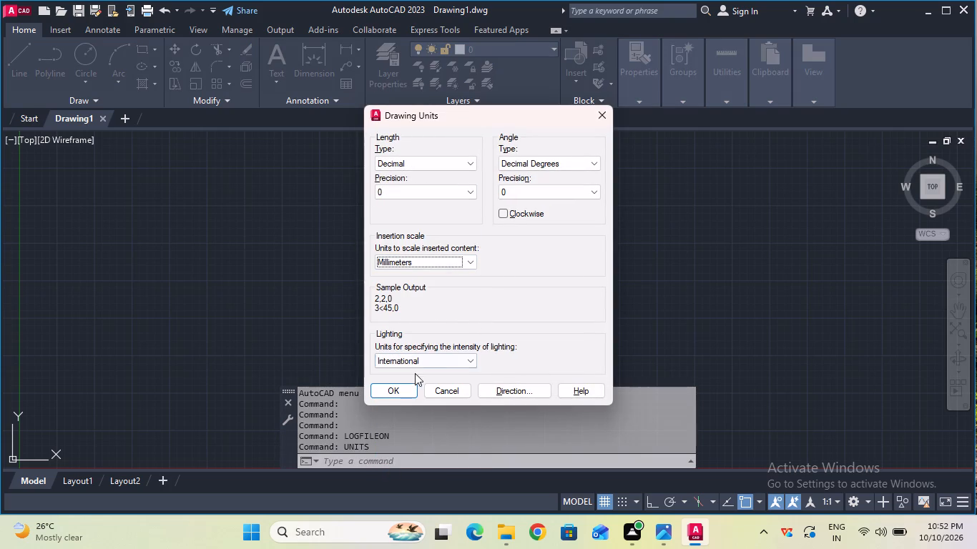
pyautogui.click(413, 383)
# Open the Standard dimension style for modification and set its linear dimension precision to 0.
pyautogui.click(391, 451)
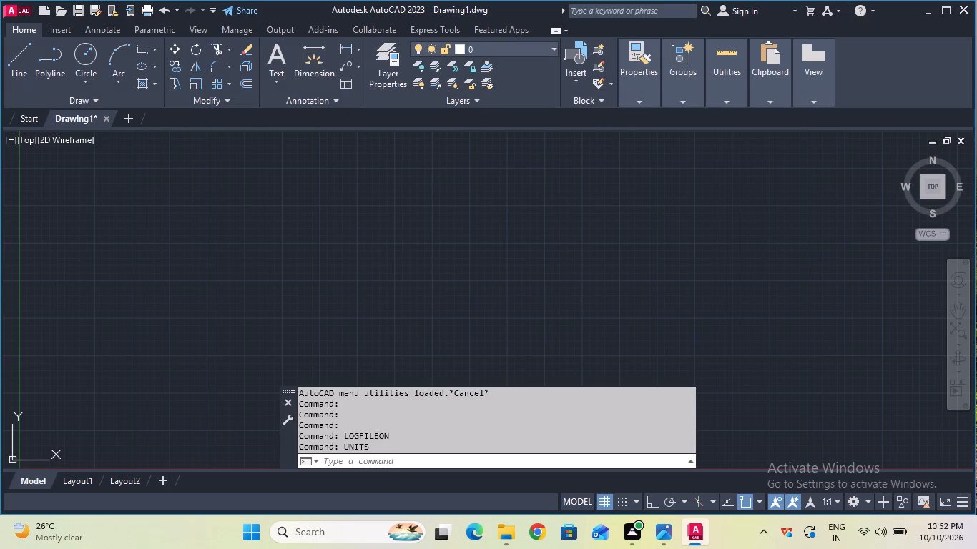
pyautogui.click(404, 457)
pyautogui.press('d')
pyautogui.press('Return')
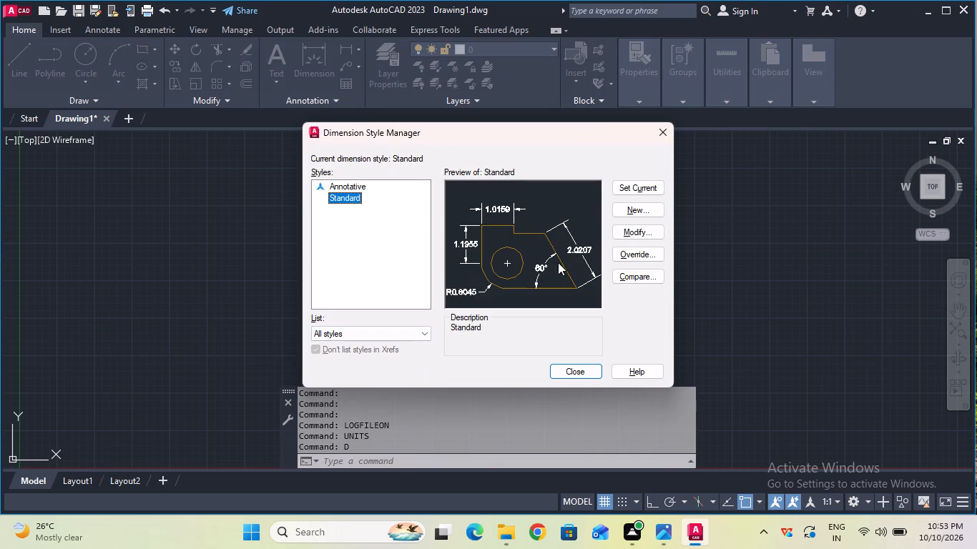
pyautogui.click(622, 233)
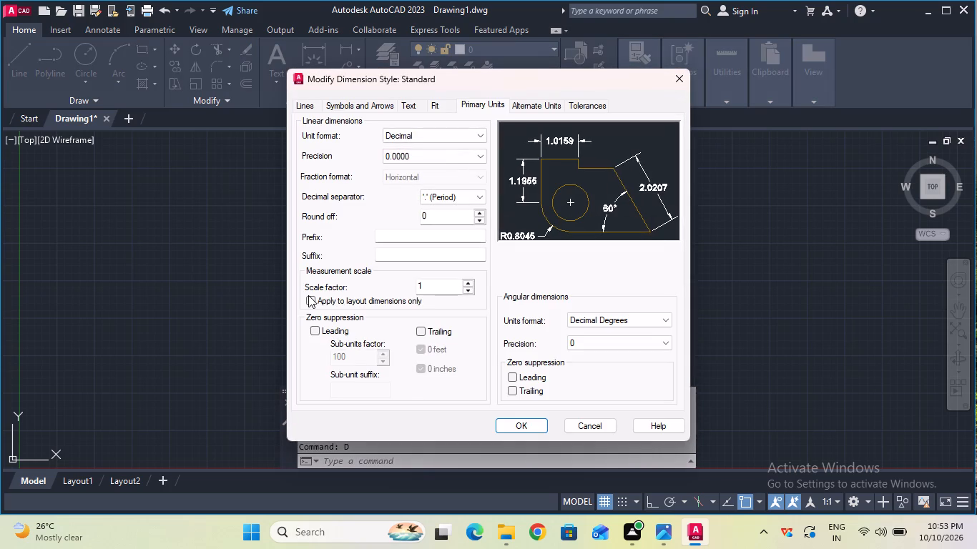
pyautogui.click(405, 157)
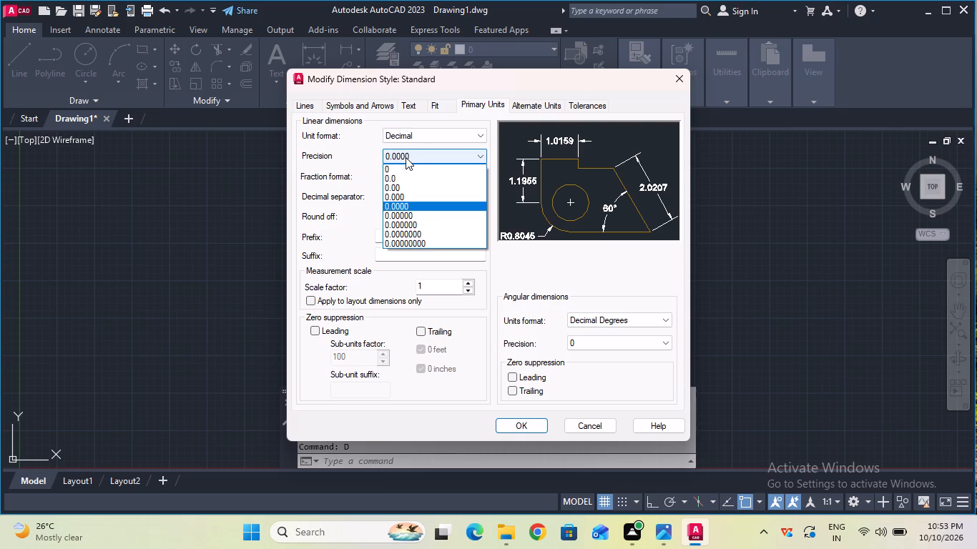
pyautogui.moveTo(407, 169); pyautogui.dragTo(416, 171)
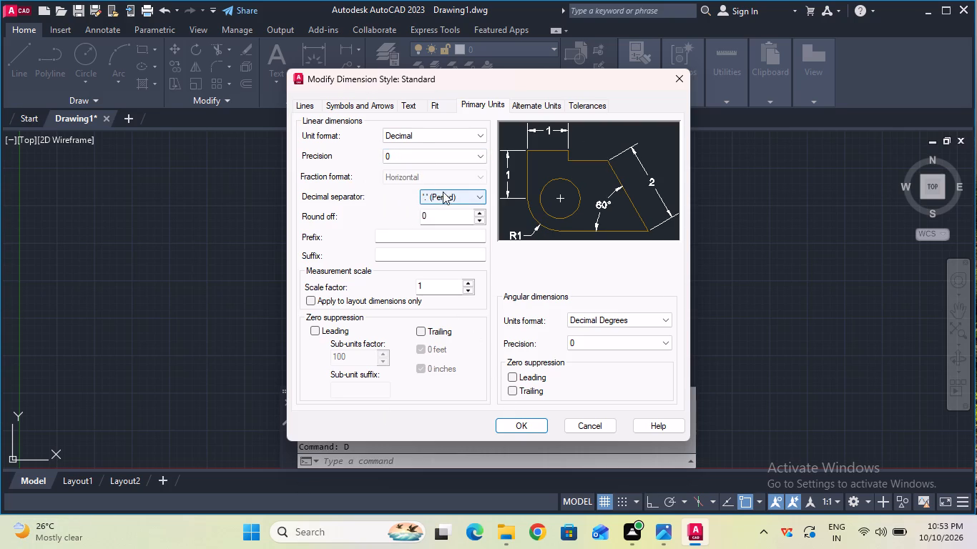
# Give the Standard dimension style a text height of 6 and ISO standard text alignment, and make it the current style.
pyautogui.click(399, 109)
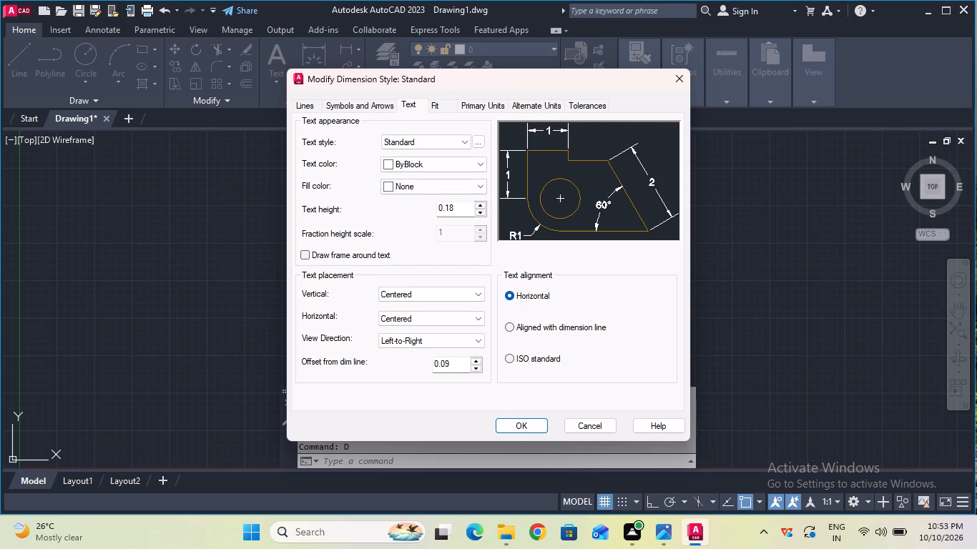
pyautogui.click(456, 202)
pyautogui.press('BackSpace')
pyautogui.press('BackSpace')
pyautogui.press('BackSpace')
pyautogui.press('BackSpace')
pyautogui.press('BackSpace')
pyautogui.press('BackSpace')
pyautogui.press('BackSpace')
pyautogui.press('BackSpace')
pyautogui.press('BackSpace')
pyautogui.press('BackSpace')
pyautogui.press('BackSpace')
pyautogui.press('6')
pyautogui.click(551, 352)
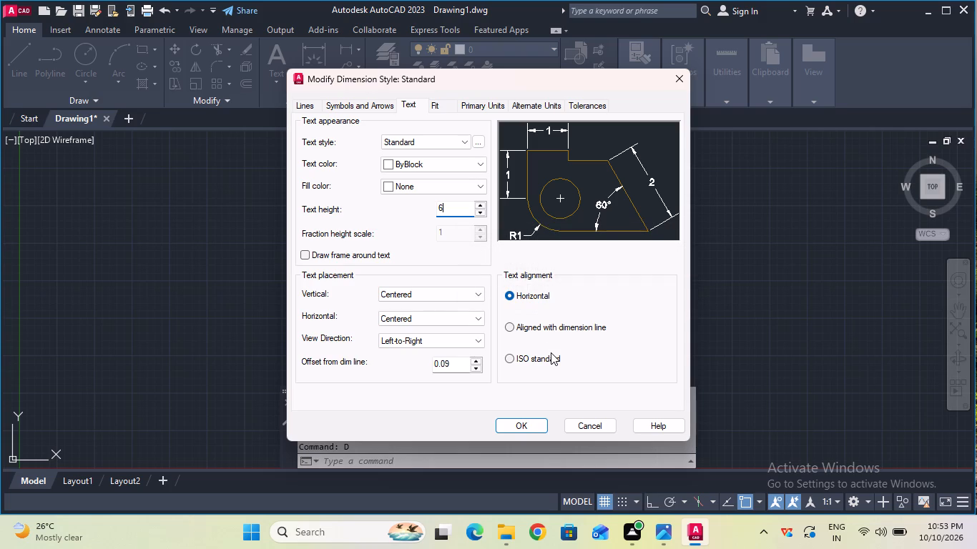
pyautogui.click(551, 355)
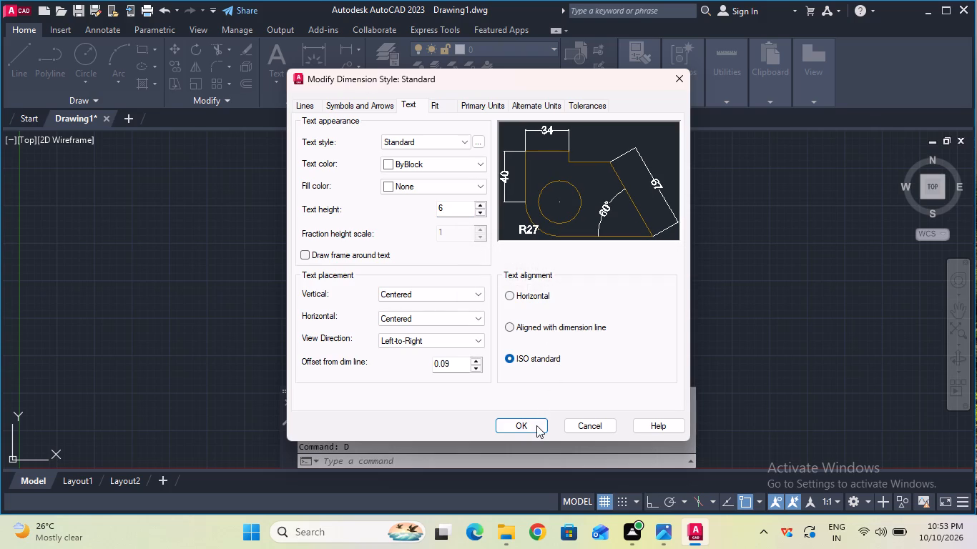
pyautogui.click(536, 425)
pyautogui.click(630, 189)
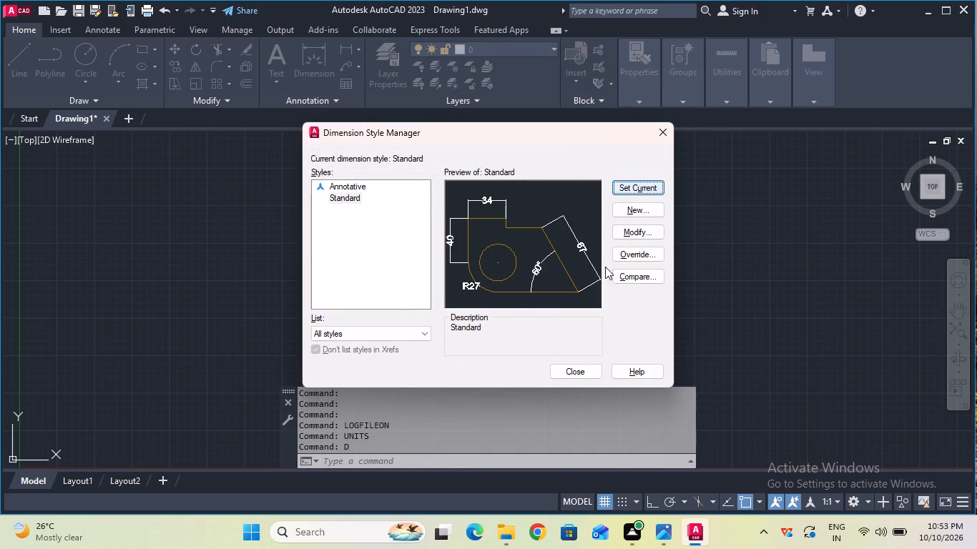
pyautogui.click(569, 370)
# Set the model space limits with the lower corner at 0,0 and the upper corner at 100,100.
pyautogui.click(432, 457)
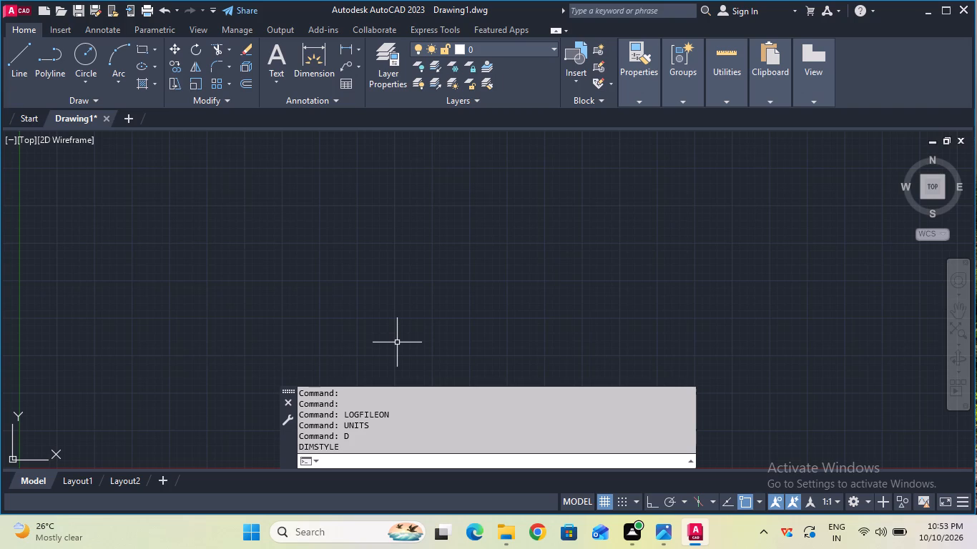
pyautogui.write('lim')
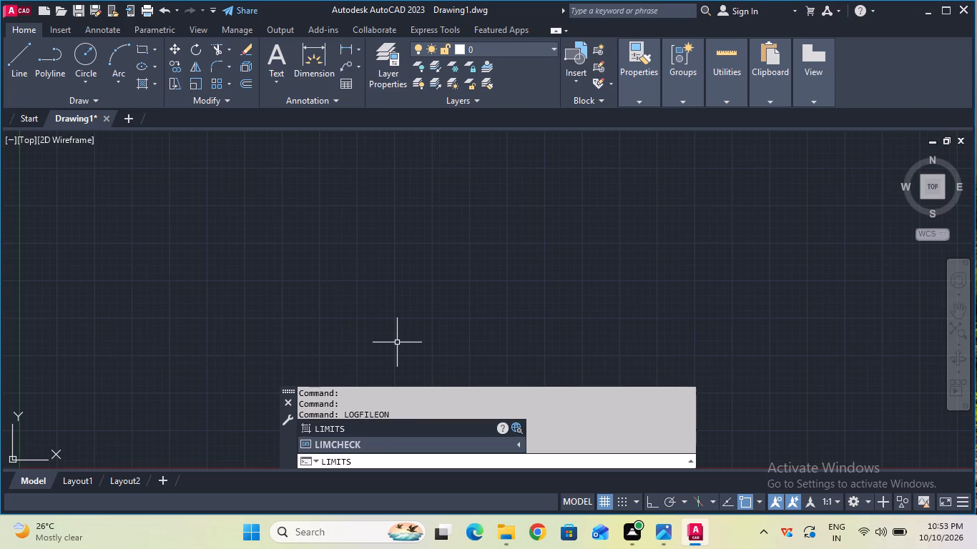
pyautogui.click(423, 422)
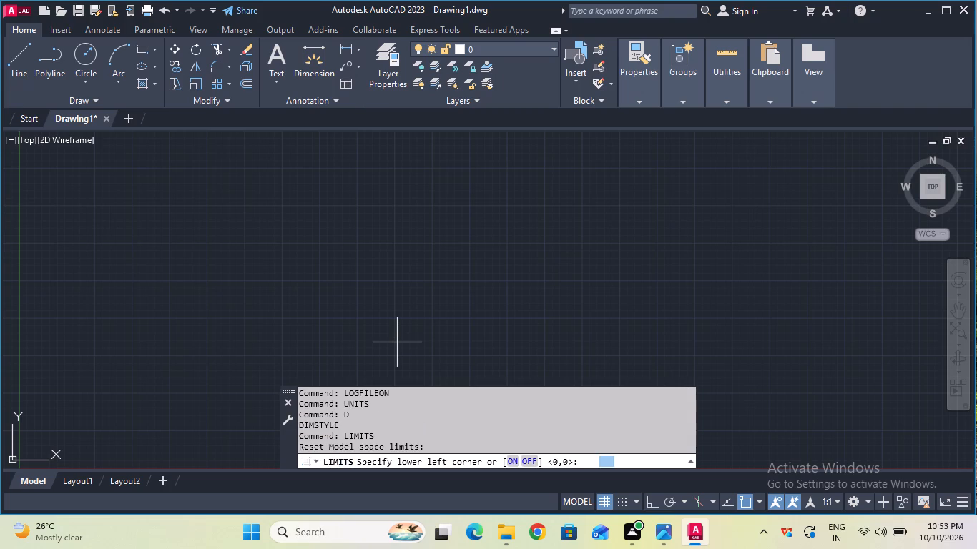
pyautogui.click(614, 457)
pyautogui.write('0,0')
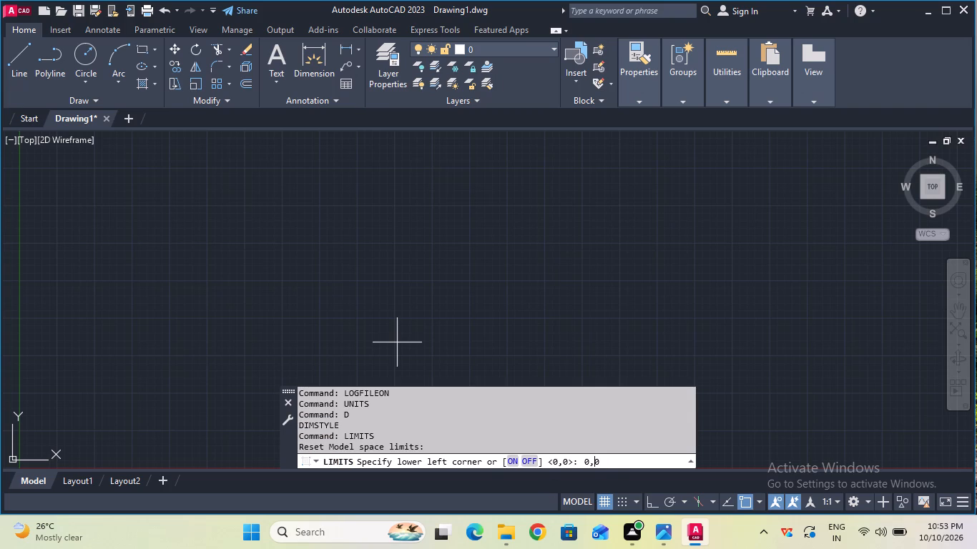
pyautogui.press('Return')
pyautogui.write('100,100')
pyautogui.press('Return')
pyautogui.press('z')
pyautogui.press('Return')
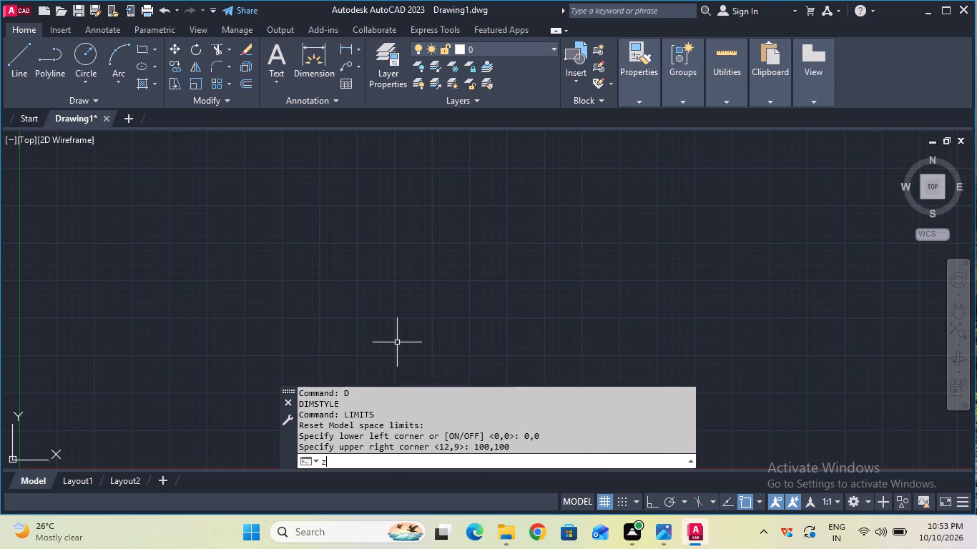
pyautogui.press('a')
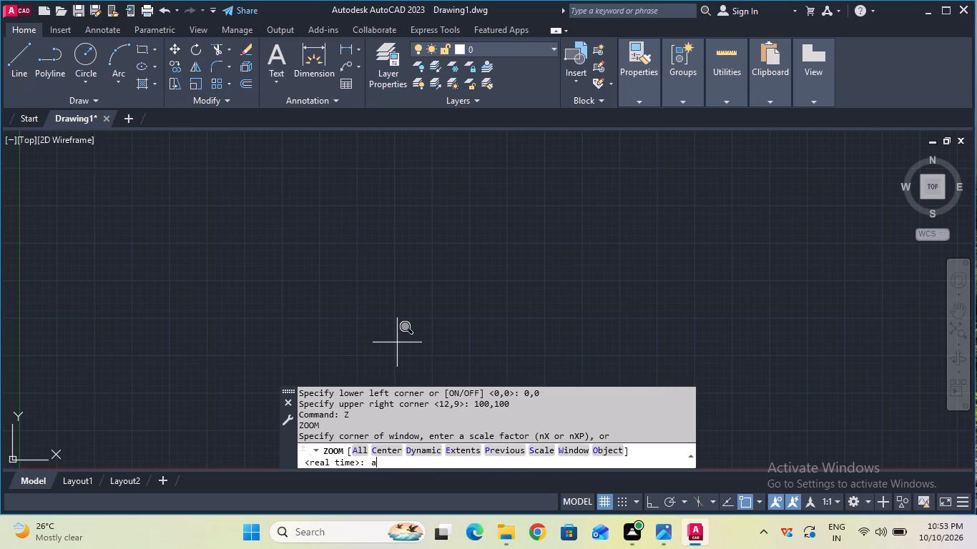
pyautogui.press('Return')
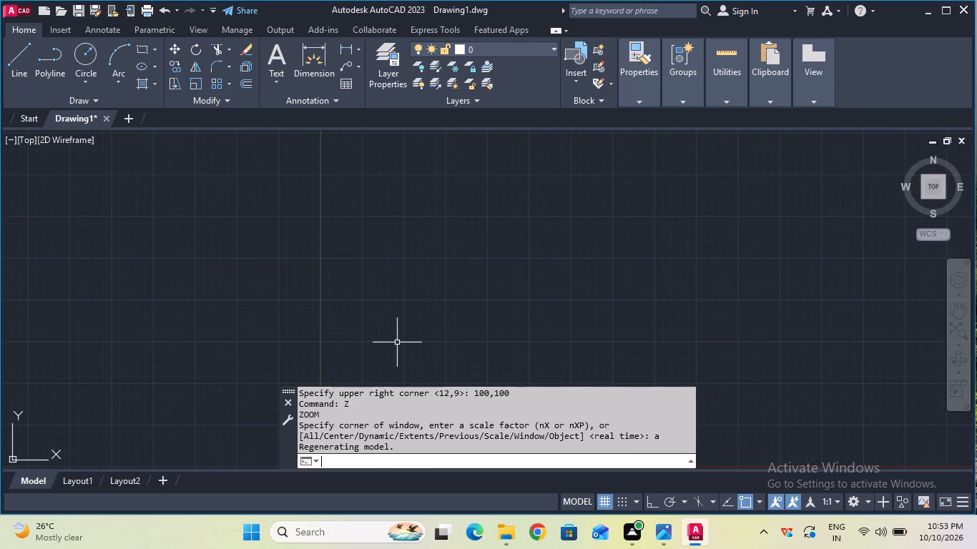
# Consult the gasket reference image in Photos and, with ortho mode on, draw the head's outer circle with radius 30 in AutoCAD.
pyautogui.click(649, 504)
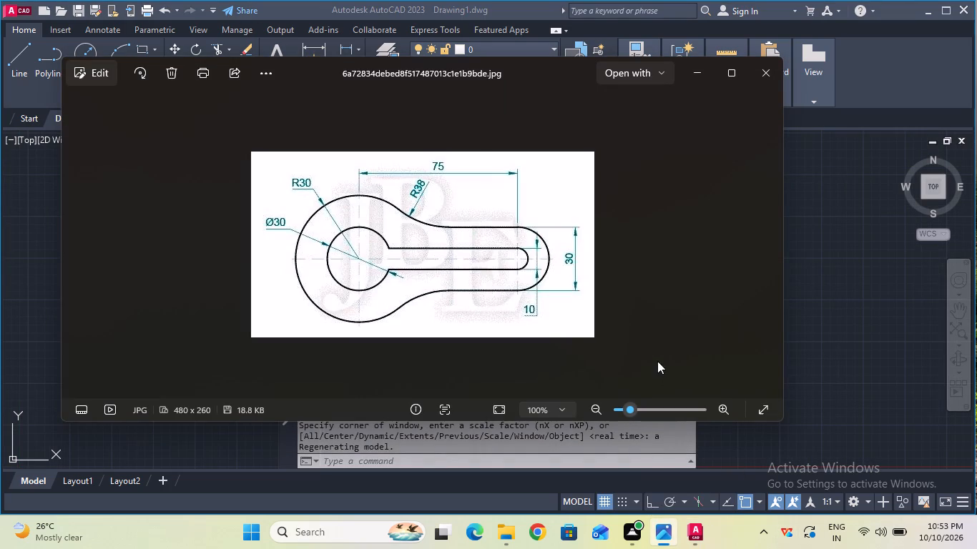
pyautogui.click(704, 69)
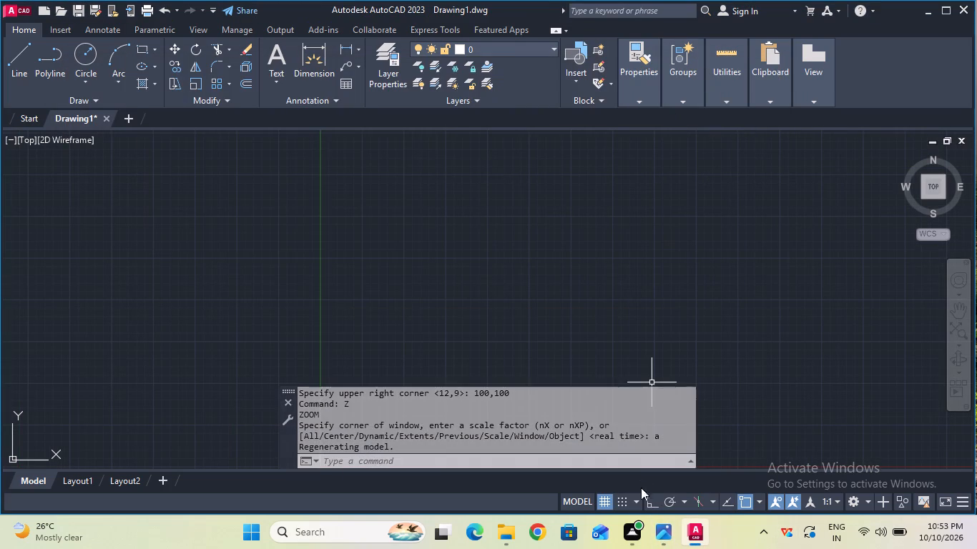
pyautogui.click(653, 508)
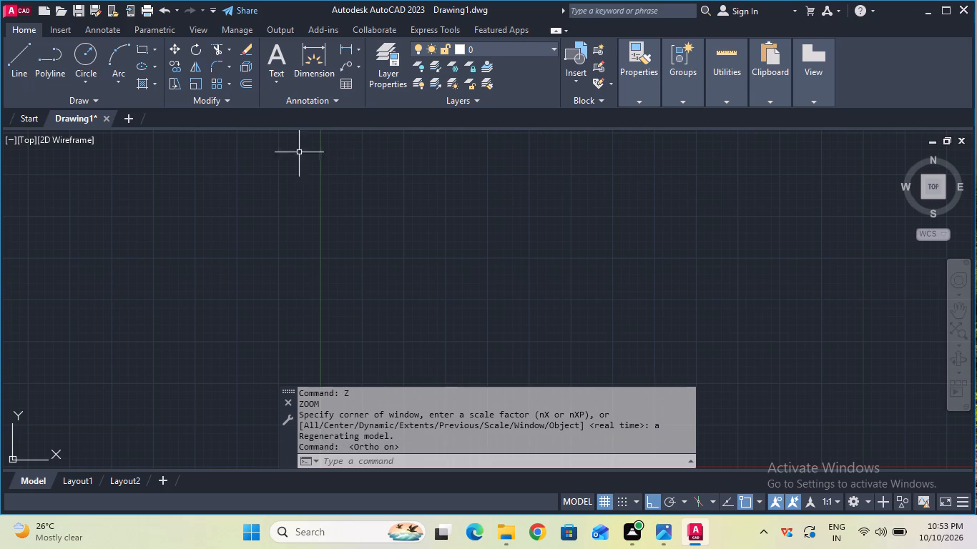
pyautogui.click(84, 63)
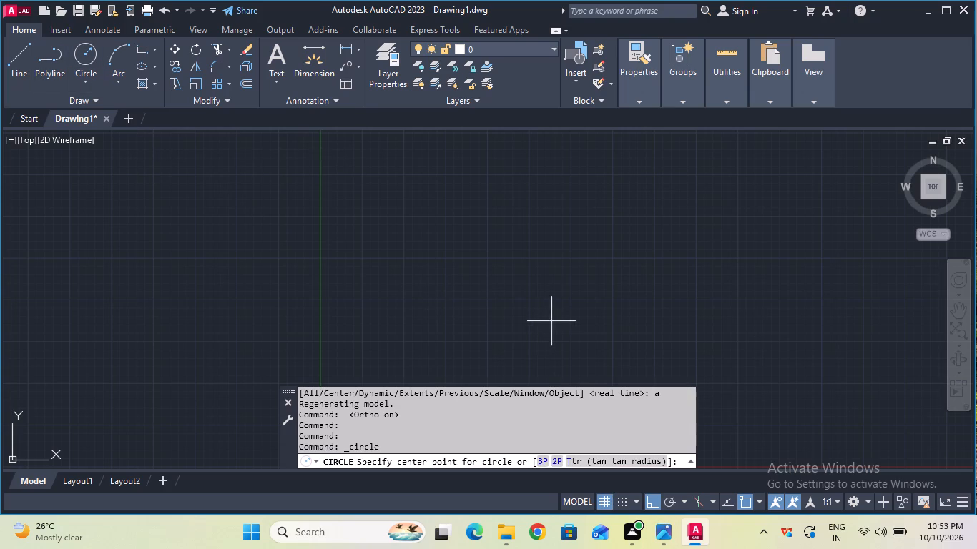
pyautogui.click(530, 277)
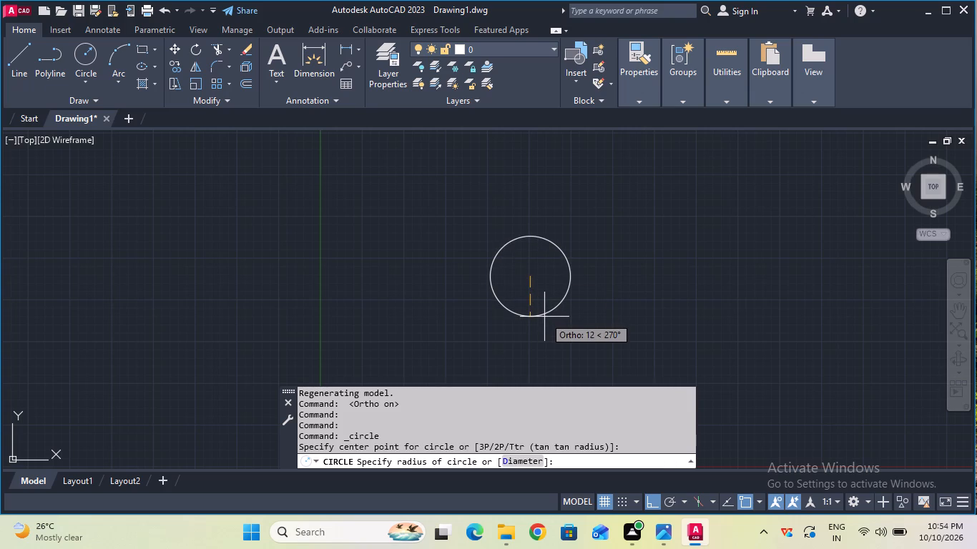
pyautogui.write('30')
pyautogui.press('Return')
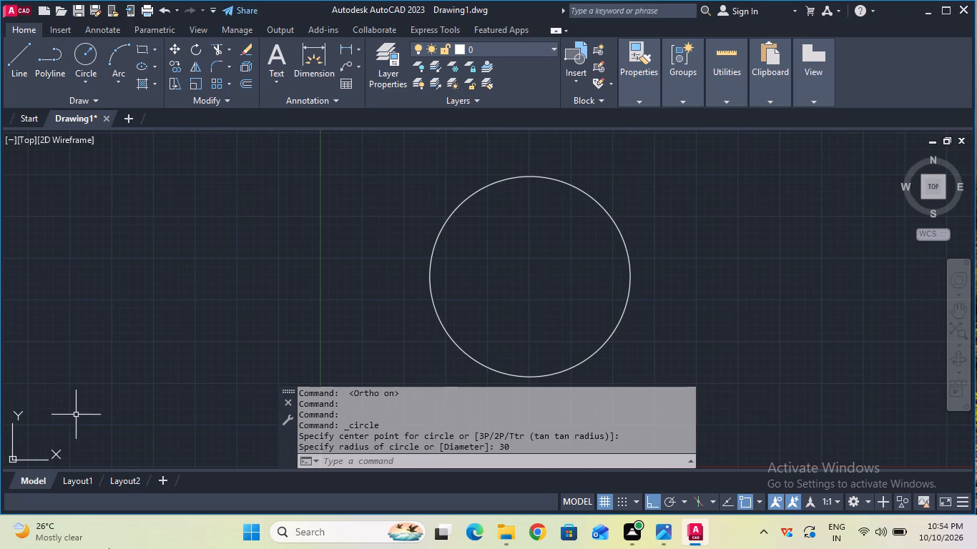
# Draw a circle with radius 15 concentric with the head's outer circle for the hole.
pyautogui.moveTo(78, 62); pyautogui.dragTo(89, 81)
pyautogui.click(94, 45)
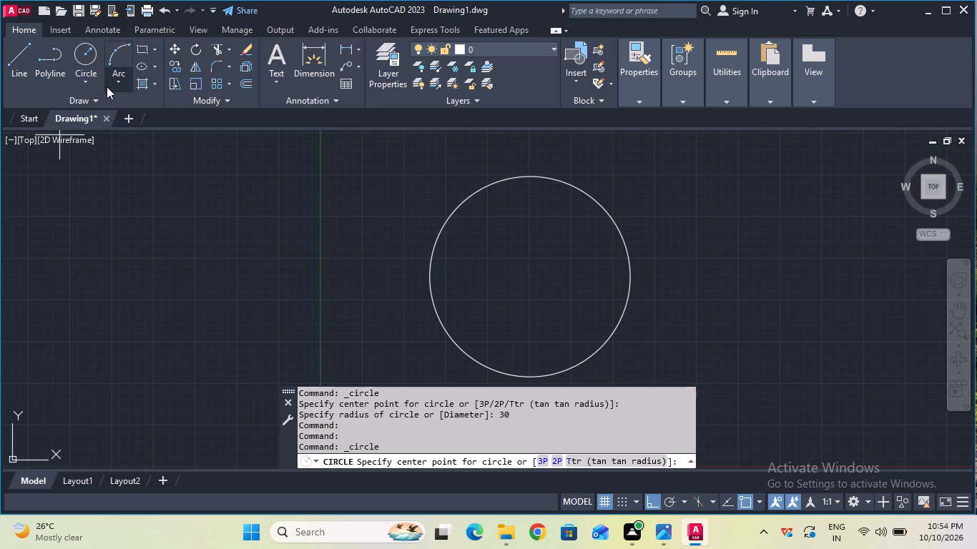
pyautogui.click(532, 281)
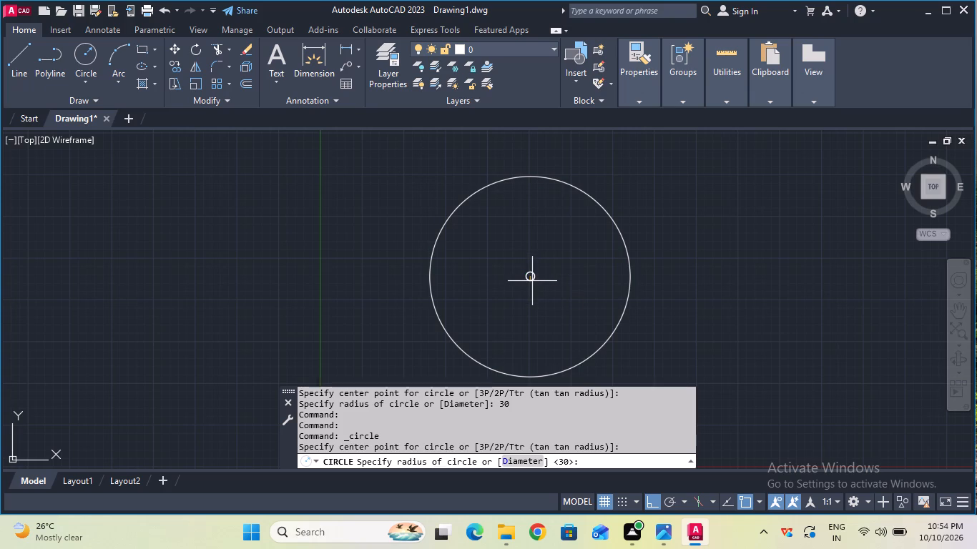
pyautogui.write('15')
pyautogui.press('Return')
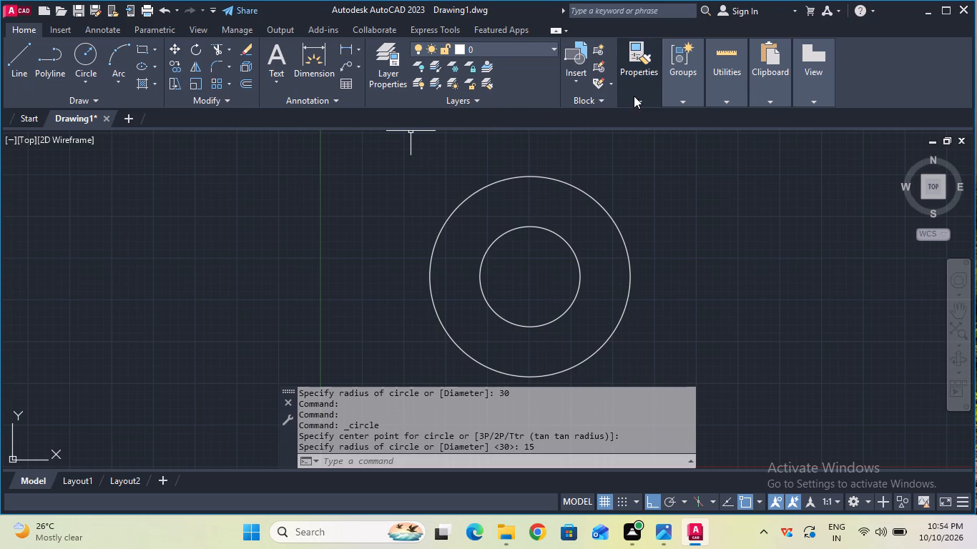
# Load the CENTER linetype from acad.lin into the drawing.
pyautogui.click(721, 145)
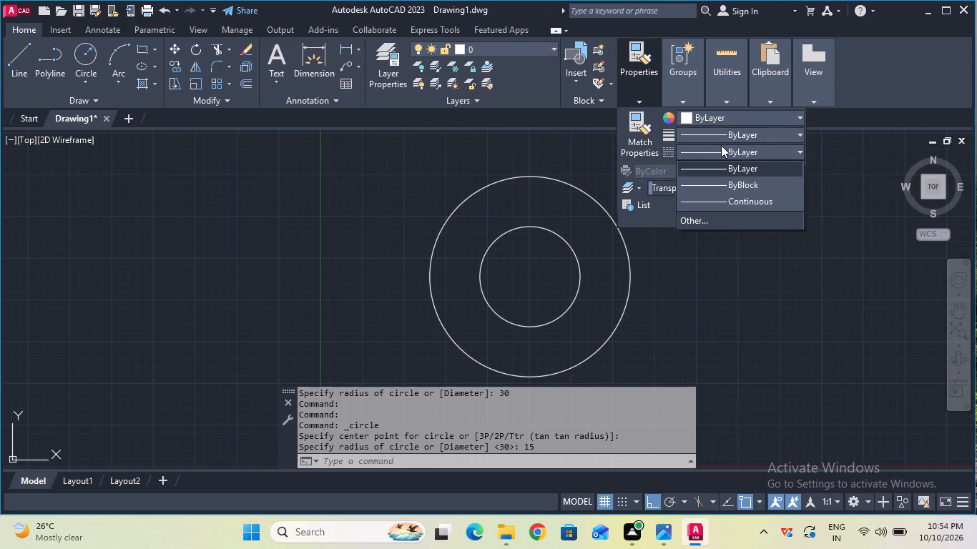
pyautogui.click(739, 216)
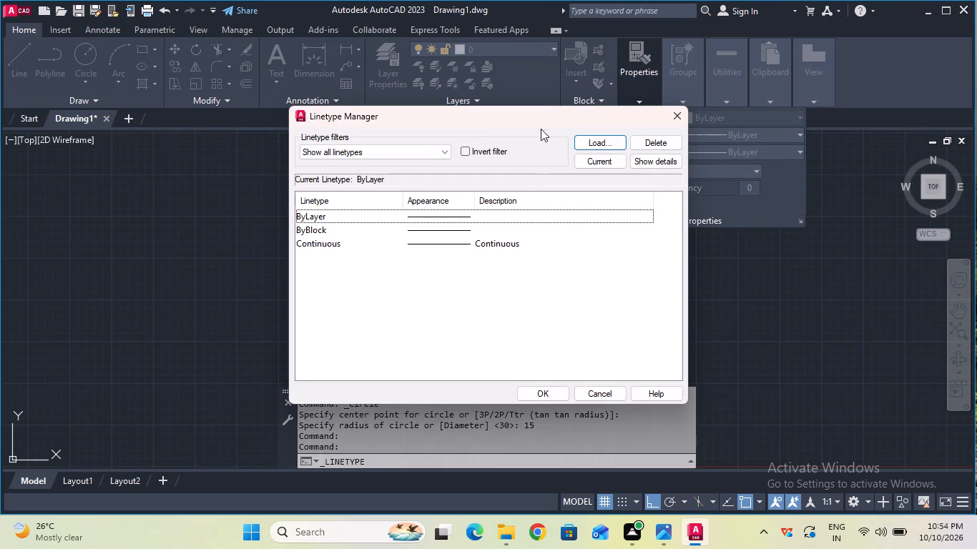
pyautogui.click(601, 143)
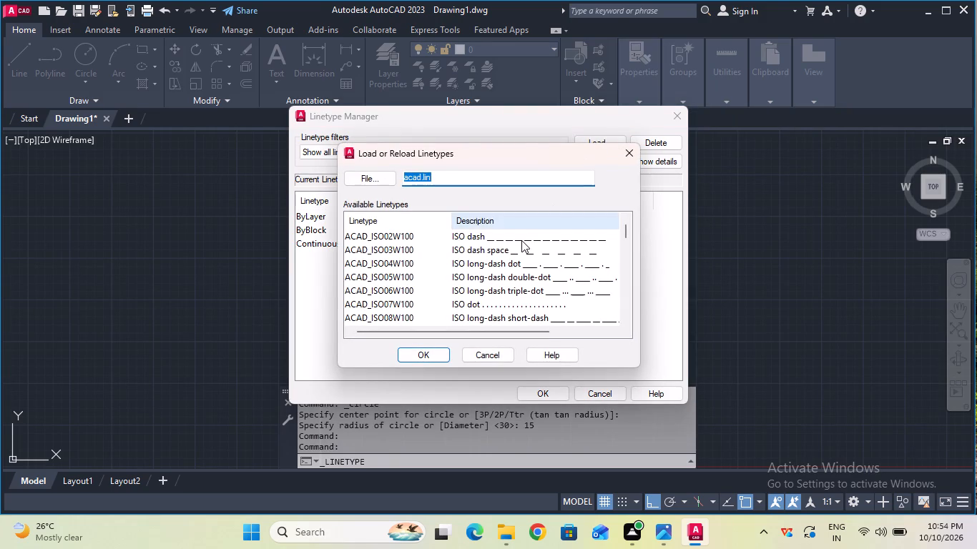
pyautogui.scroll(-4, 521, 240)
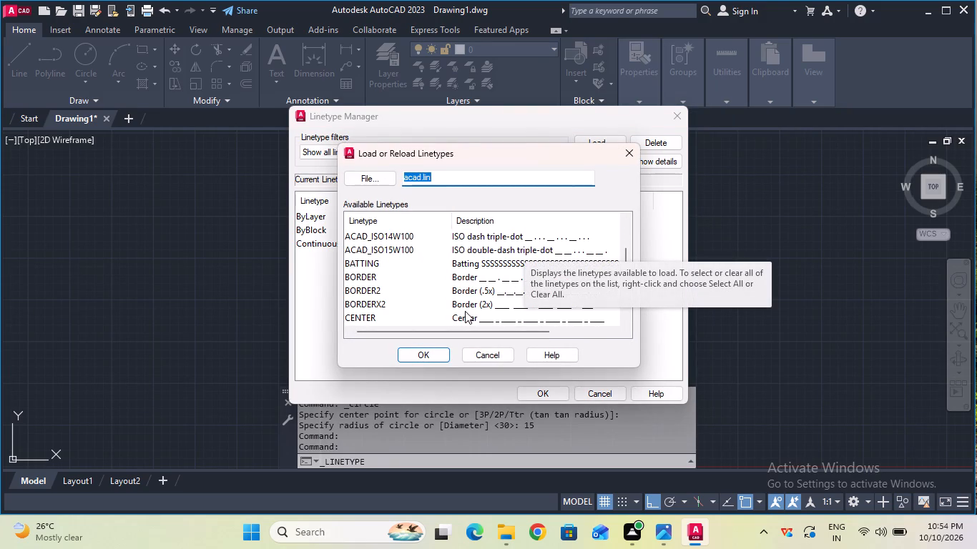
pyautogui.click(465, 311)
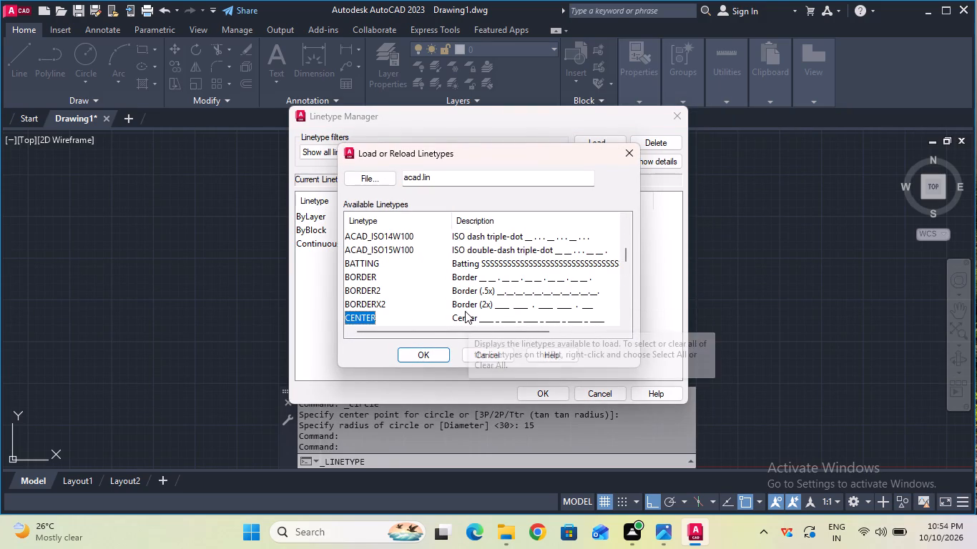
pyautogui.click(429, 361)
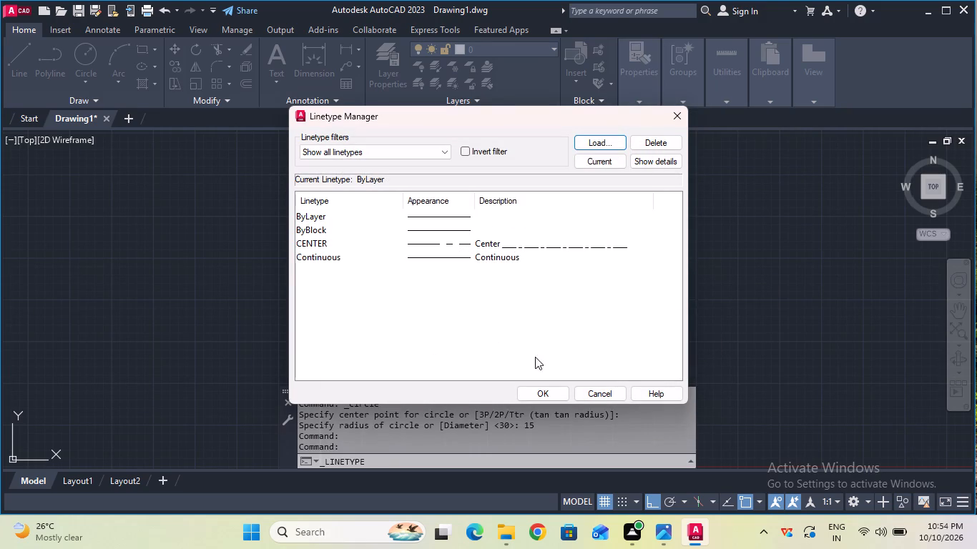
pyautogui.click(536, 378)
pyautogui.click(536, 389)
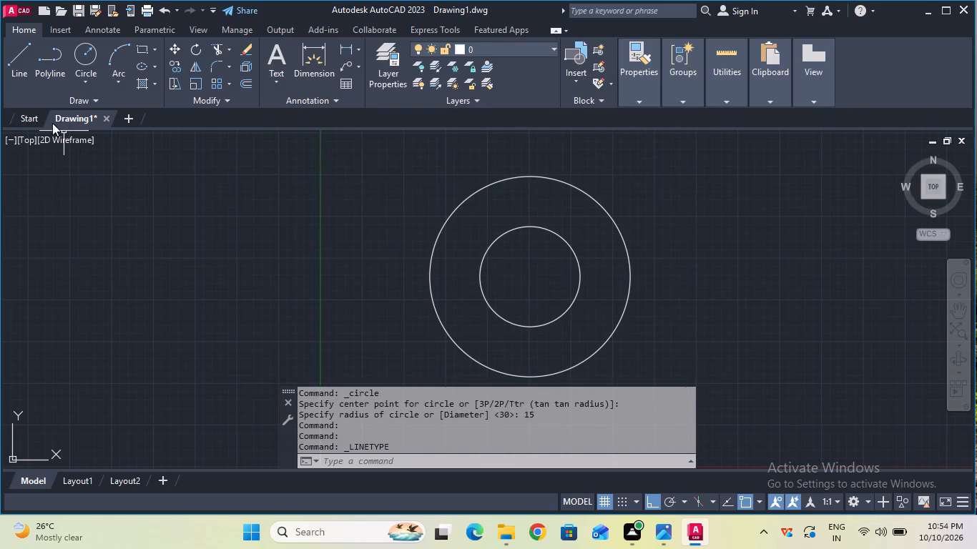
# Draw a horizontal line 75 mm long from the circles' centre out past the head, toward the body end.
pyautogui.click(28, 74)
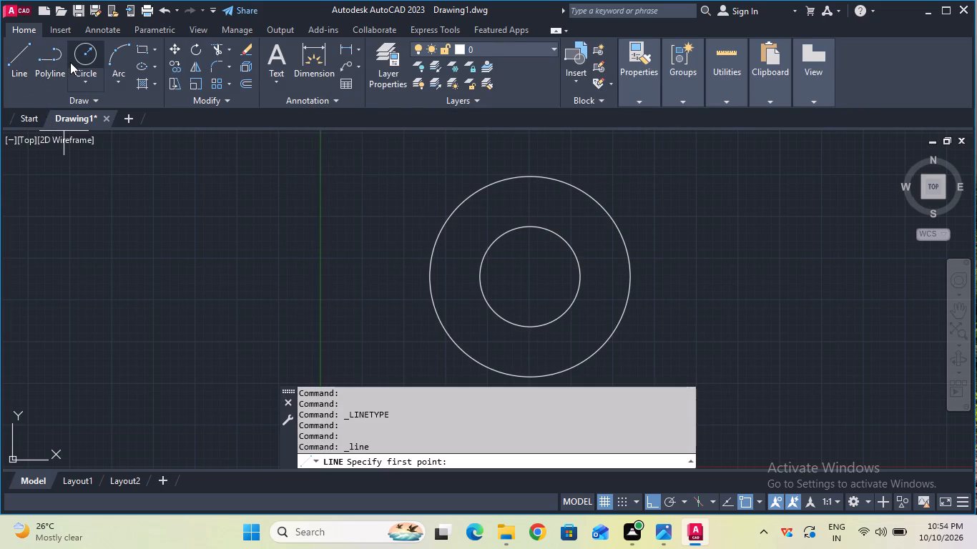
pyautogui.click(531, 275)
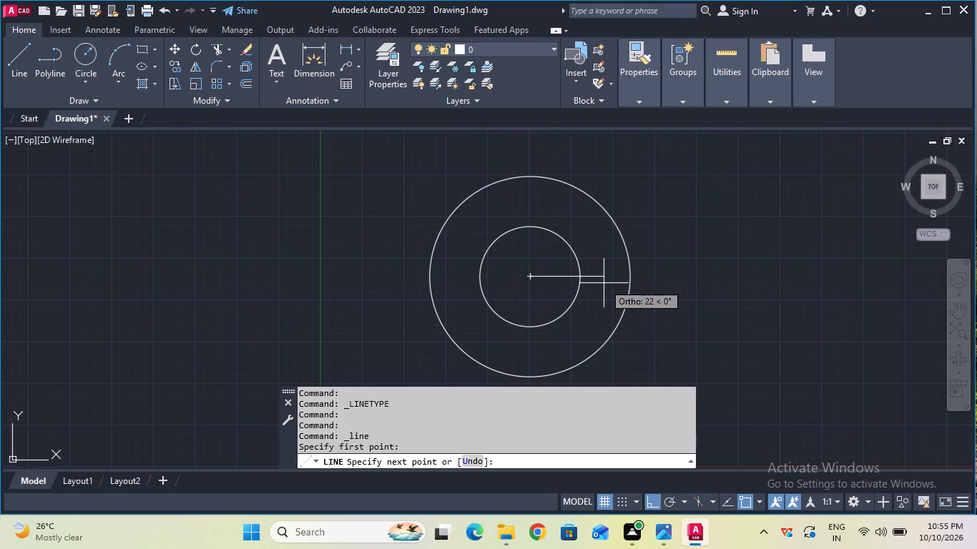
pyautogui.write('75')
pyautogui.press('Return')
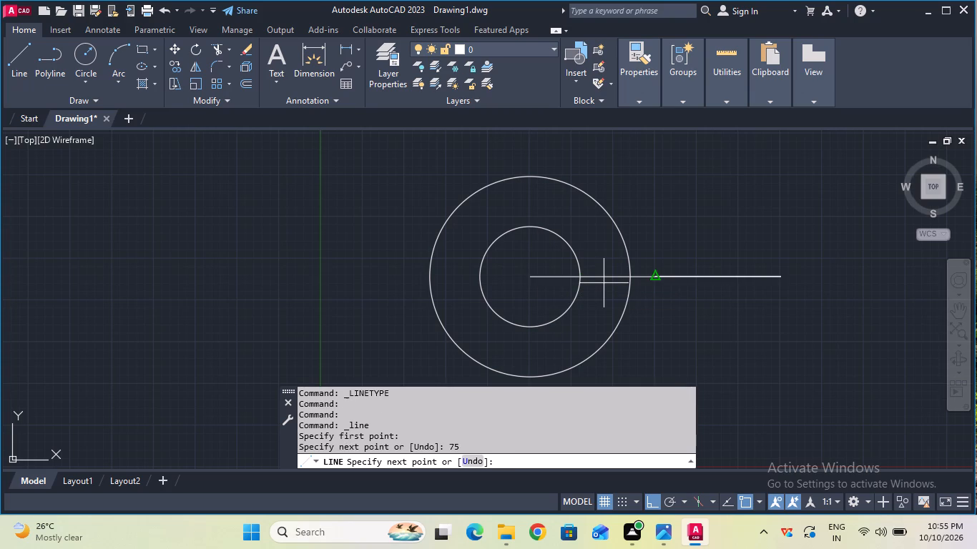
pyautogui.press('Escape')
# Change the 75 mm horizontal line's linetype to CENTER.
pyautogui.scroll(3, 604, 283)
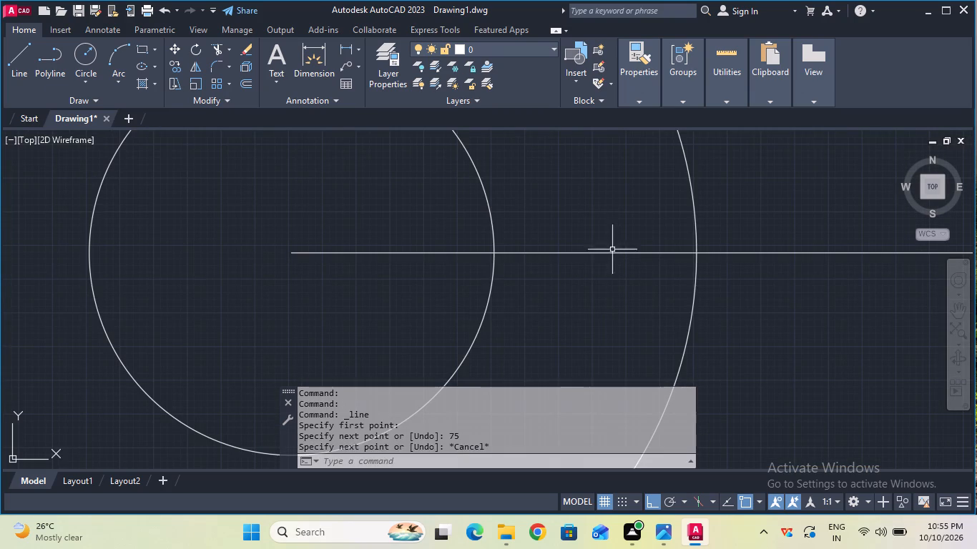
pyautogui.click(616, 254)
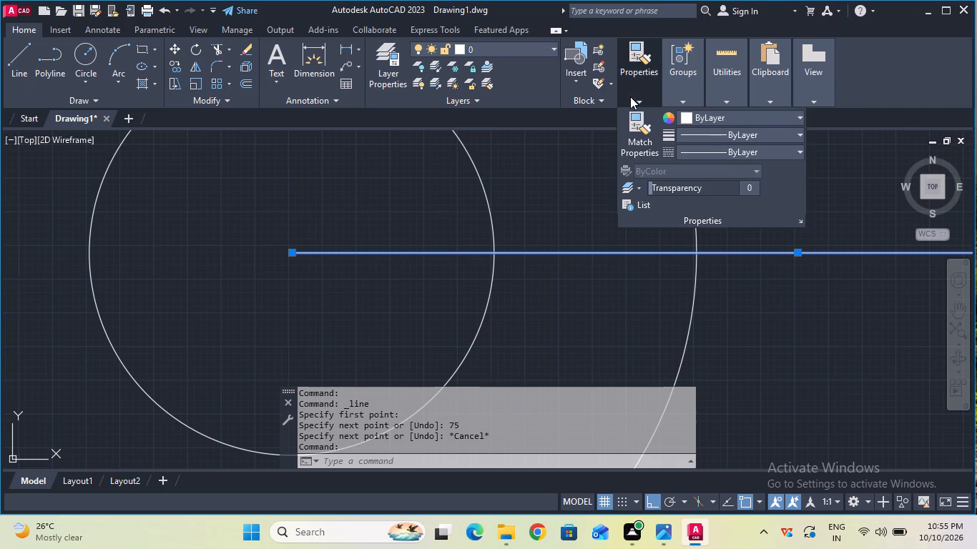
pyautogui.click(714, 145)
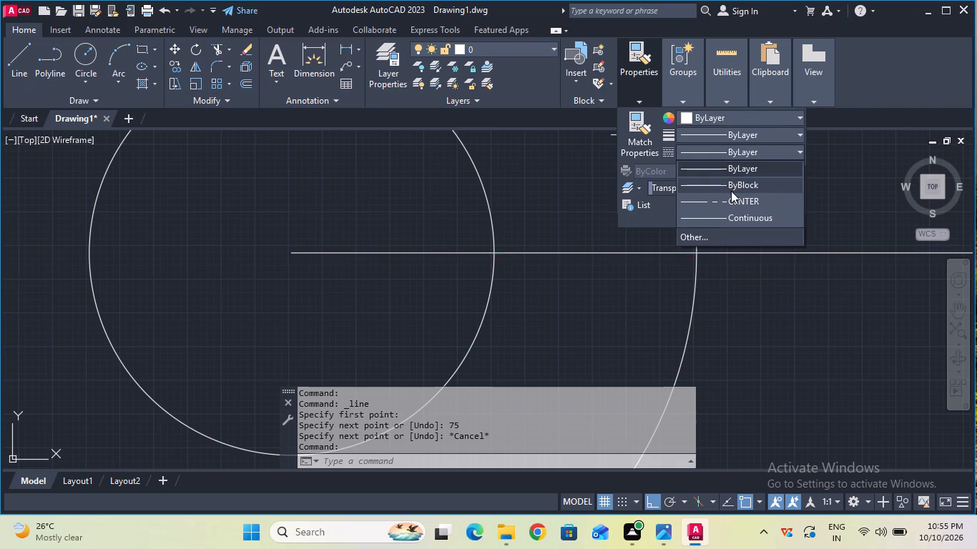
pyautogui.click(731, 197)
pyautogui.scroll(-2, 590, 212)
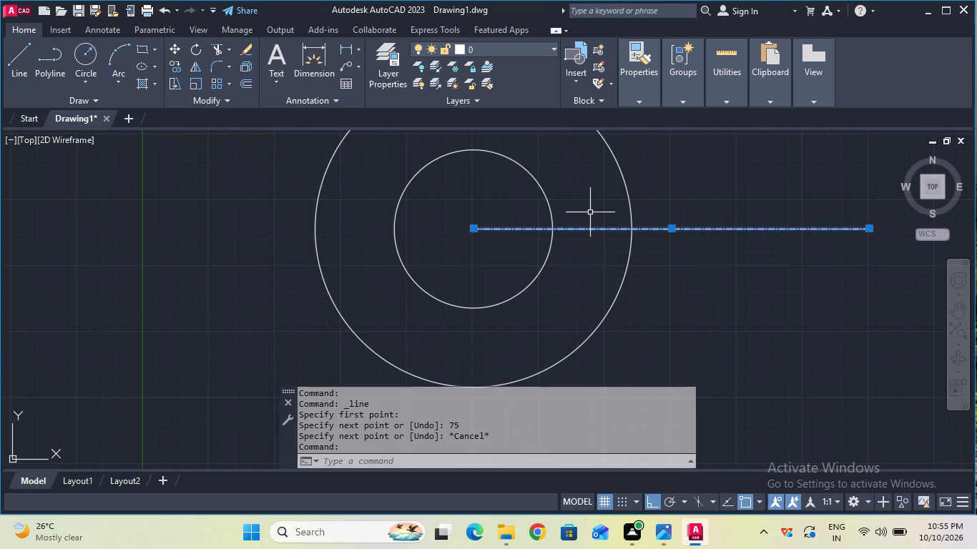
pyautogui.press('Escape')
# Offset the horizontal centreline by 15 mm to both sides for the body's upper and lower edges.
pyautogui.scroll(-1, 590, 212)
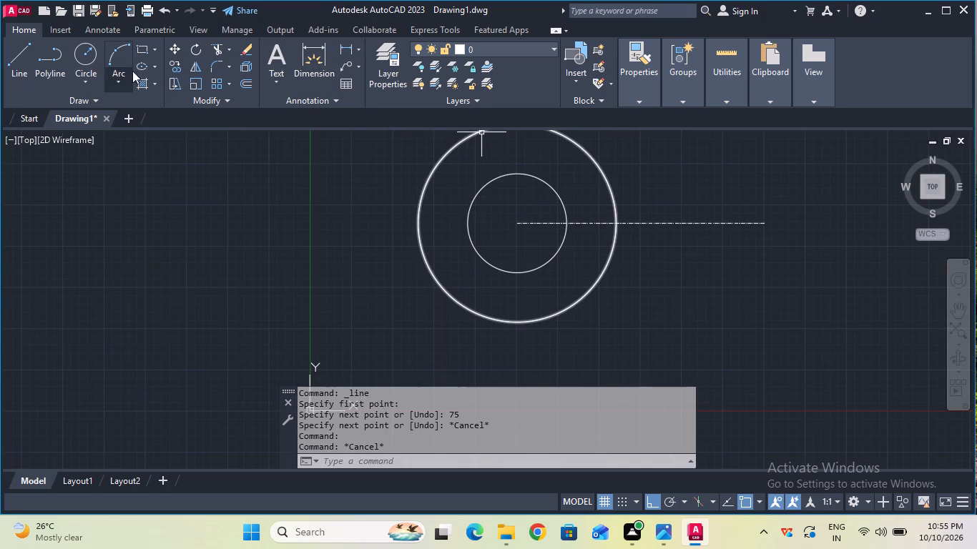
pyautogui.click(247, 82)
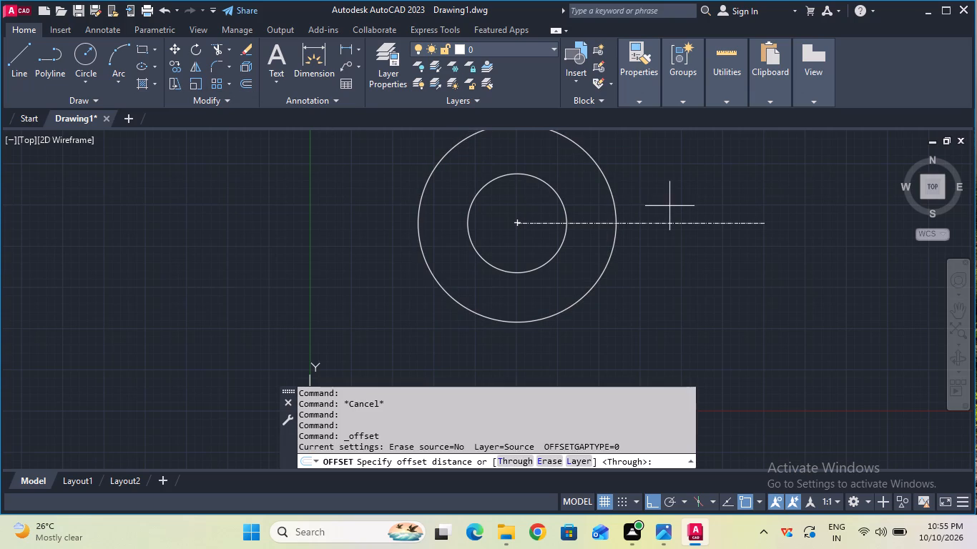
pyautogui.click(637, 227)
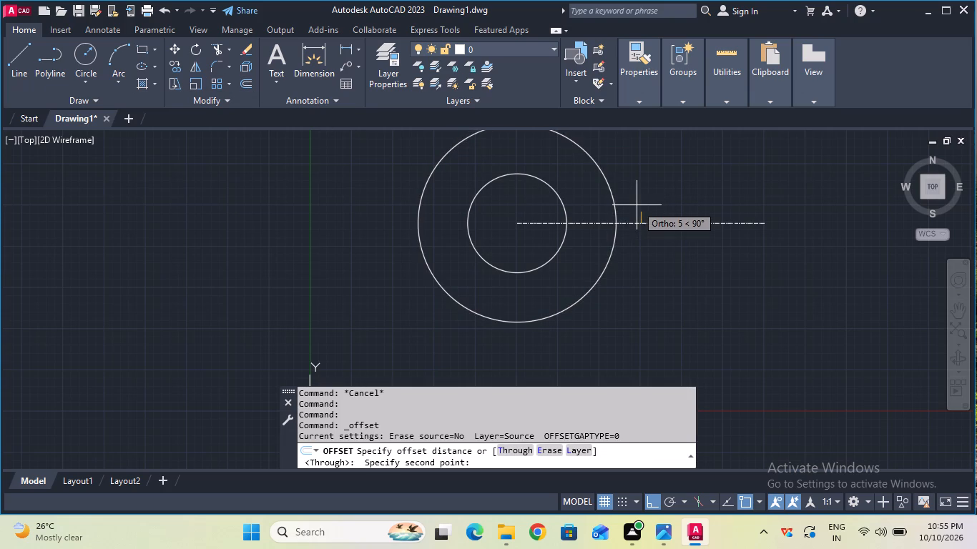
pyautogui.write('15')
pyautogui.press('Return')
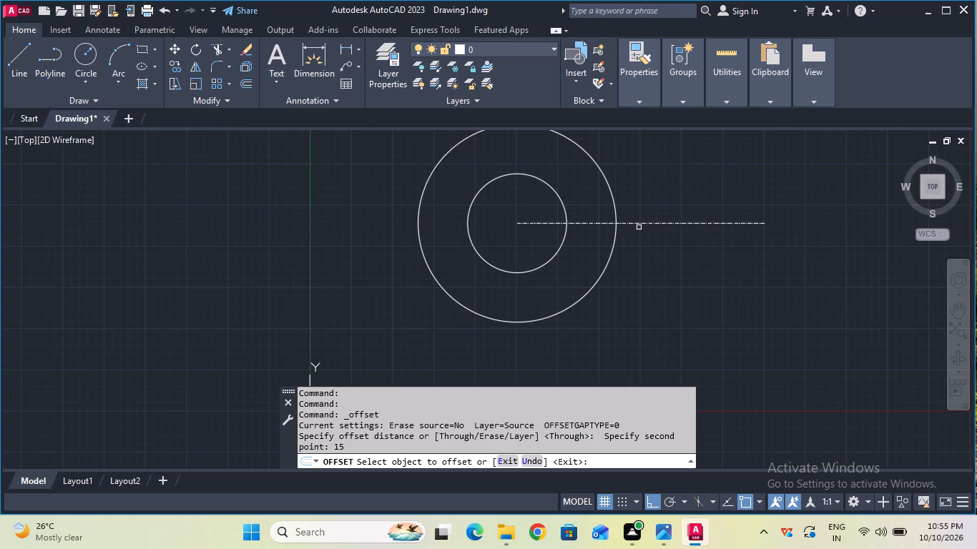
pyautogui.click(639, 224)
pyautogui.click(639, 217)
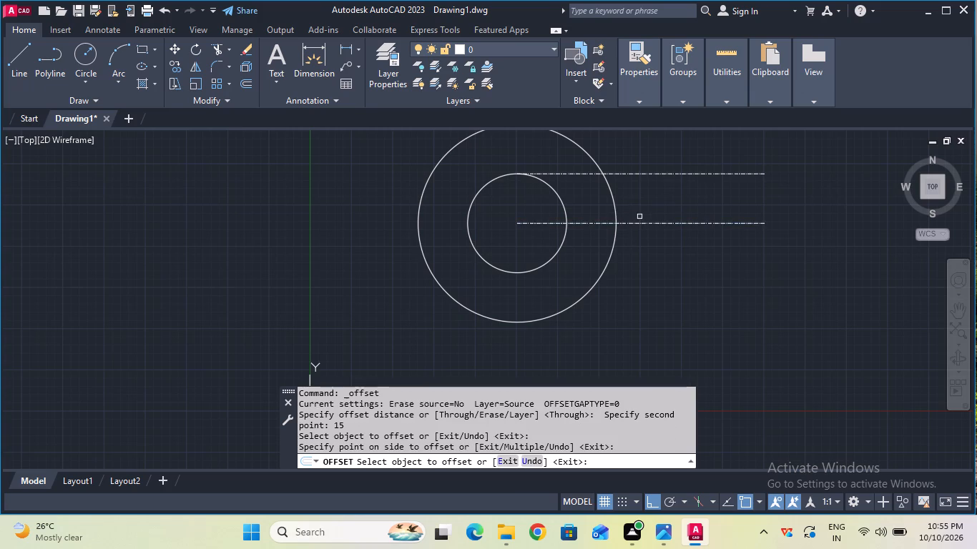
pyautogui.click(639, 224)
pyautogui.click(639, 241)
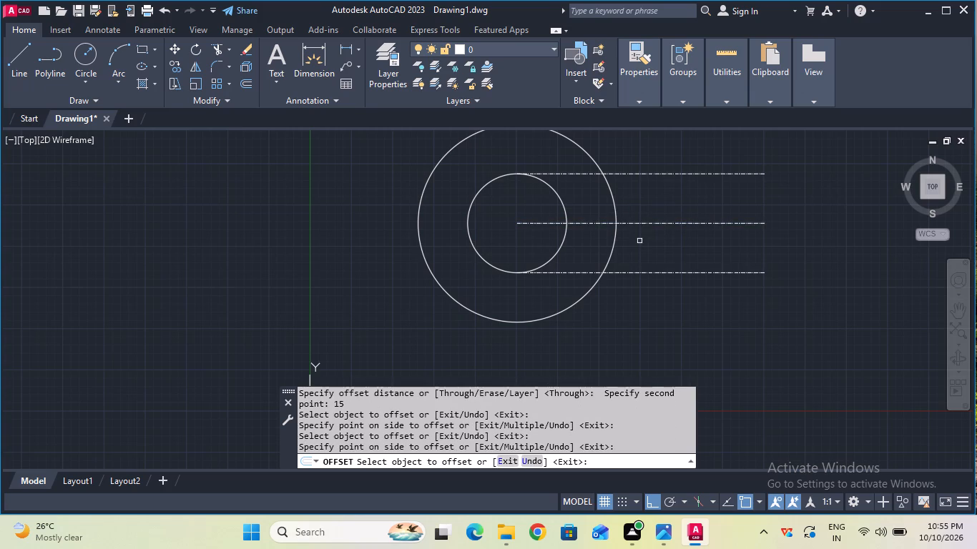
pyautogui.press('Escape')
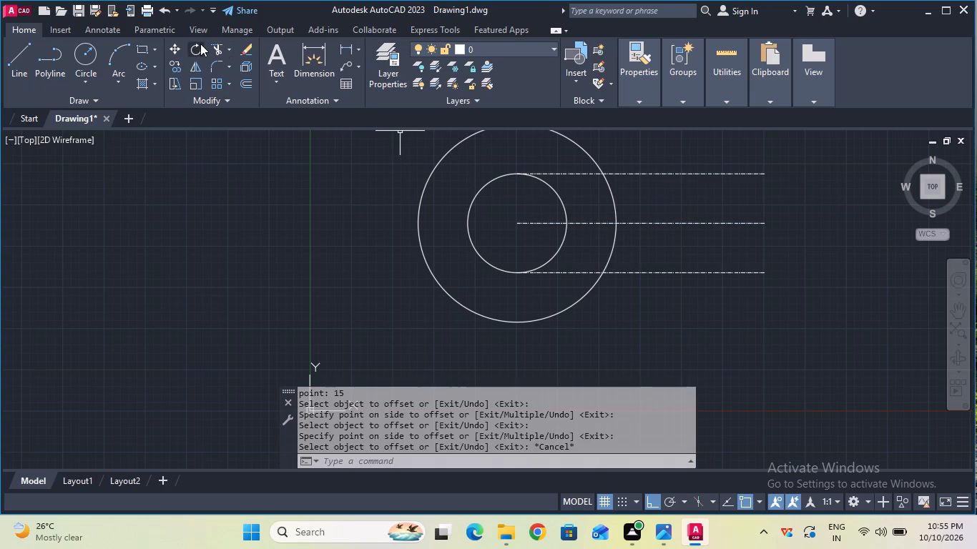
# Trim the portions of the two offset lines that lie inside the head's outer circle.
pyautogui.click(221, 50)
pyautogui.moveTo(546, 156); pyautogui.dragTo(568, 184)
pyautogui.moveTo(593, 264); pyautogui.dragTo(579, 281)
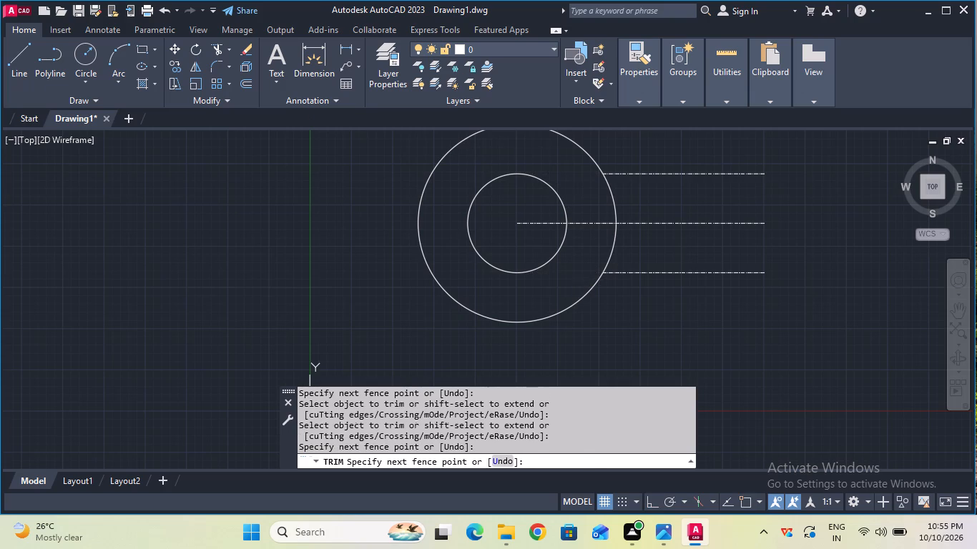
pyautogui.press('Escape')
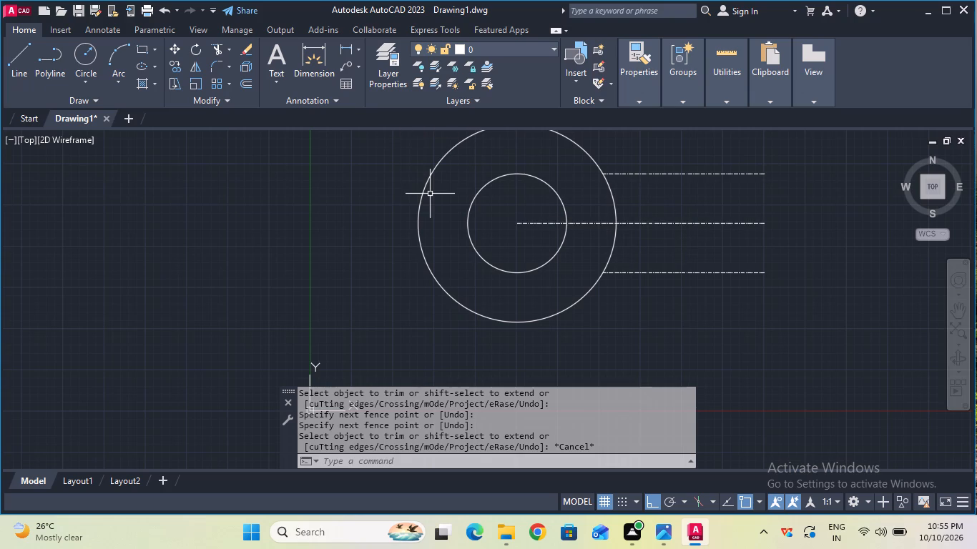
# Change the linetype of the body's upper and lower edge lines to ByLayer.
pyautogui.click(674, 172)
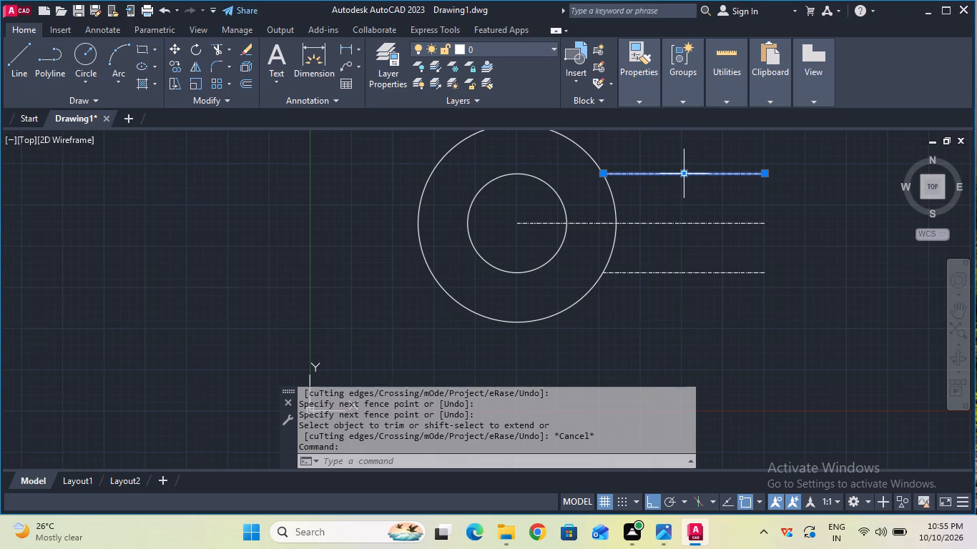
pyautogui.write('pr')
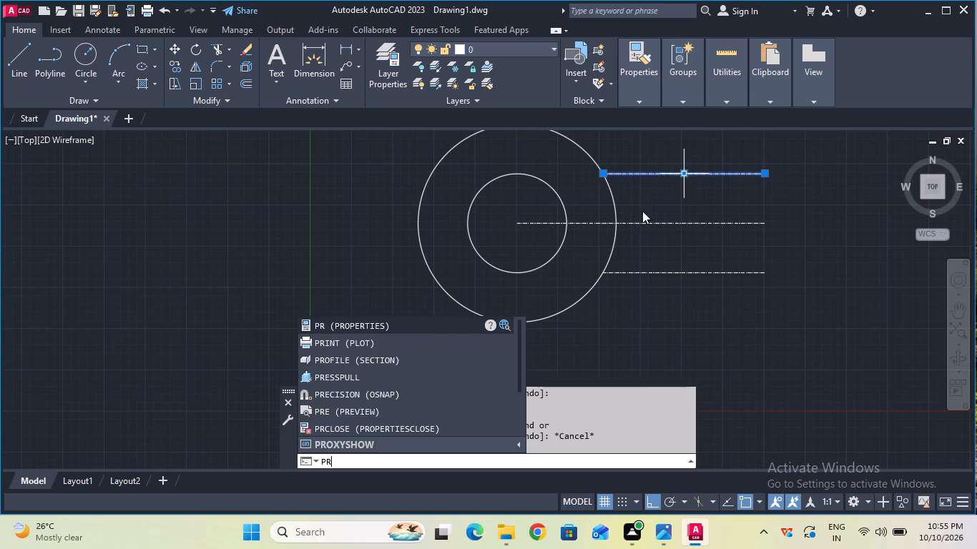
pyautogui.click(435, 321)
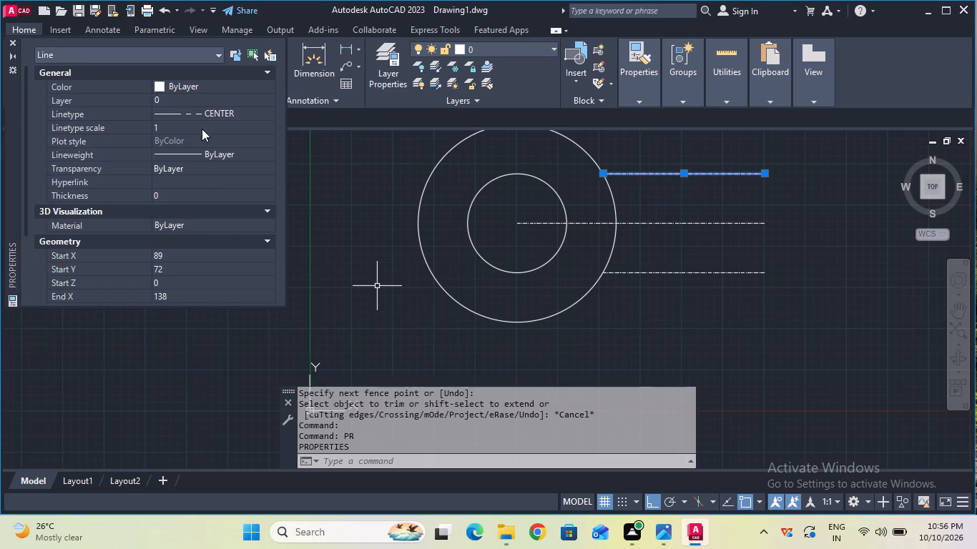
pyautogui.click(207, 115)
pyautogui.click(207, 115)
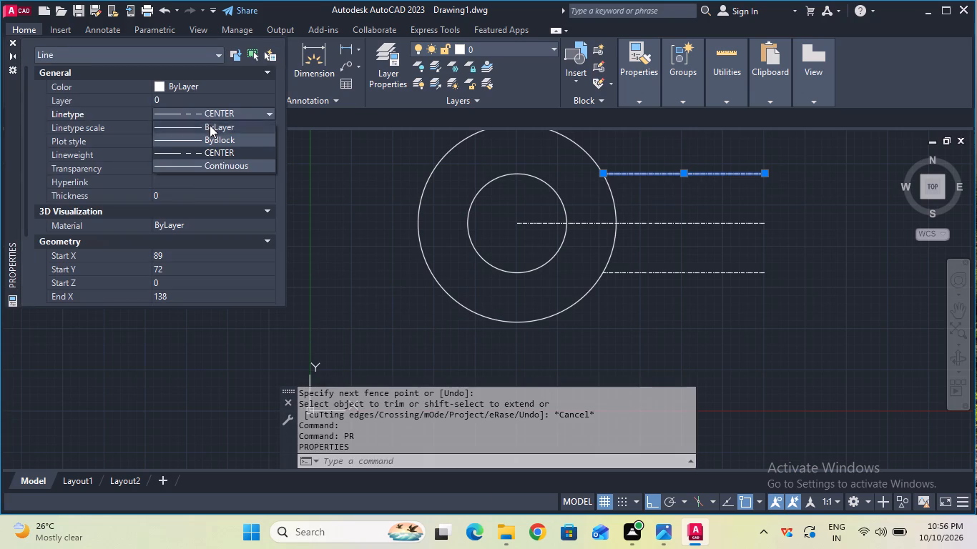
pyautogui.click(210, 125)
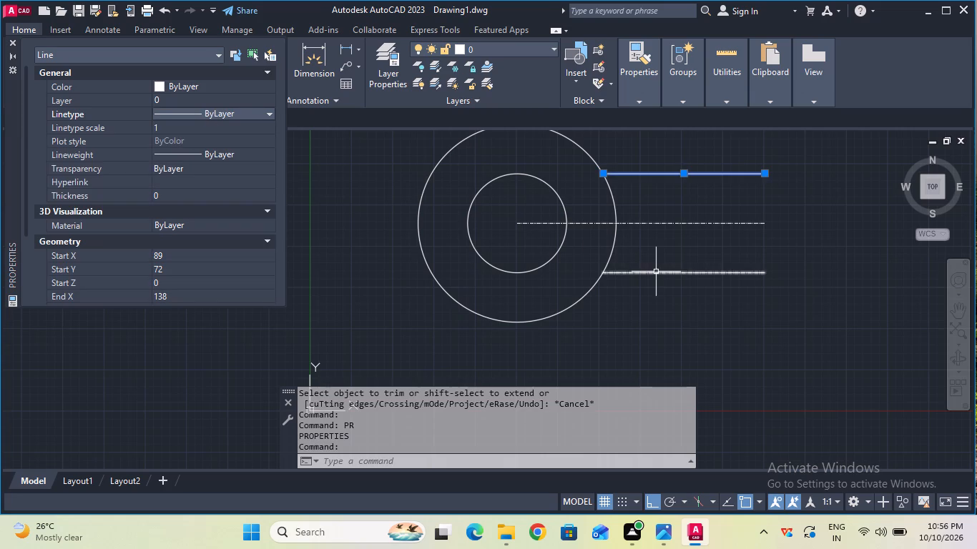
pyautogui.click(656, 272)
pyautogui.click(185, 113)
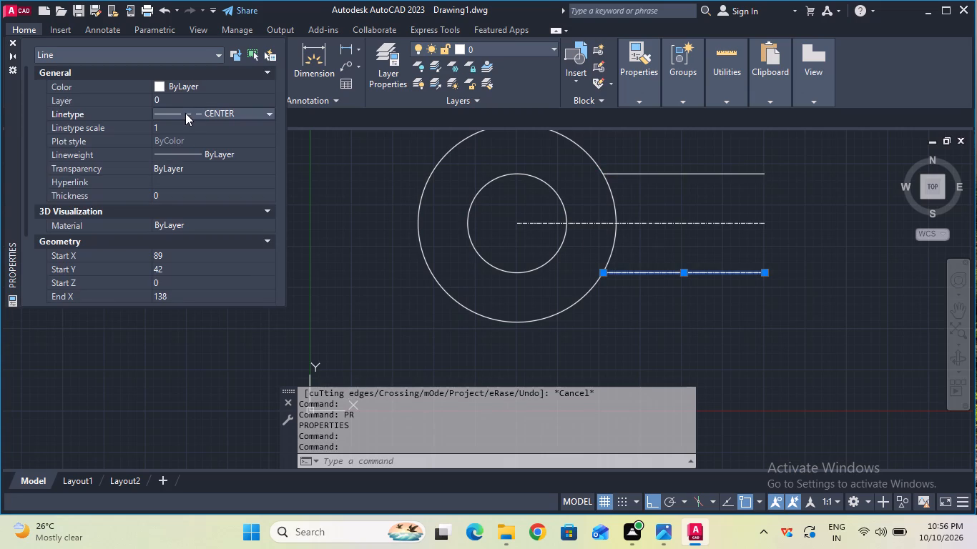
pyautogui.click(185, 113)
pyautogui.click(190, 124)
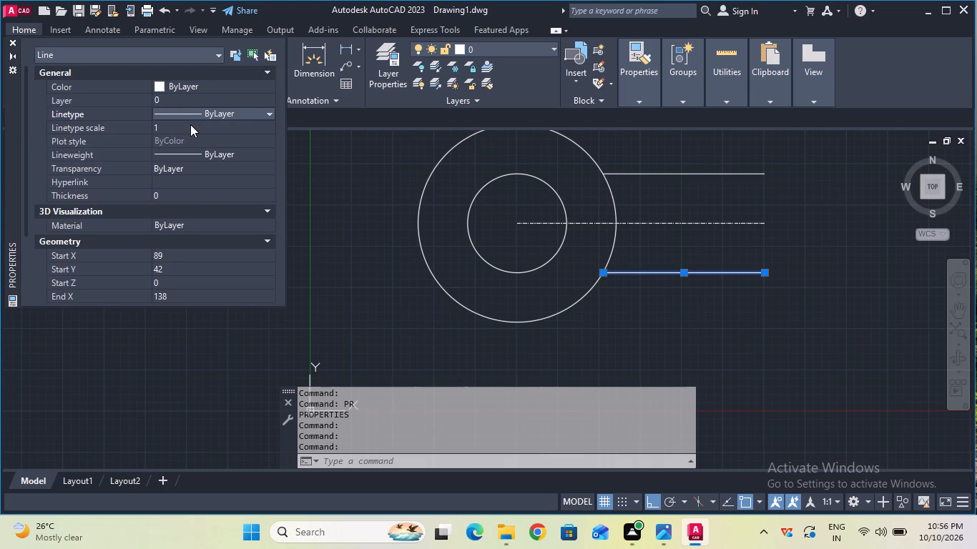
pyautogui.press('Escape')
# Deselect the body's lower edge line and close the Properties palette.
pyautogui.press('Escape')
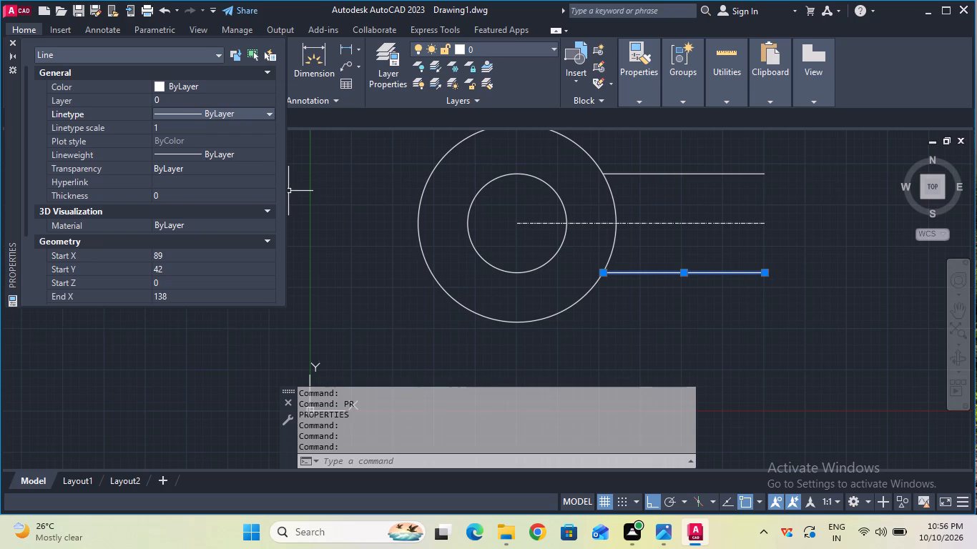
pyautogui.press('Escape')
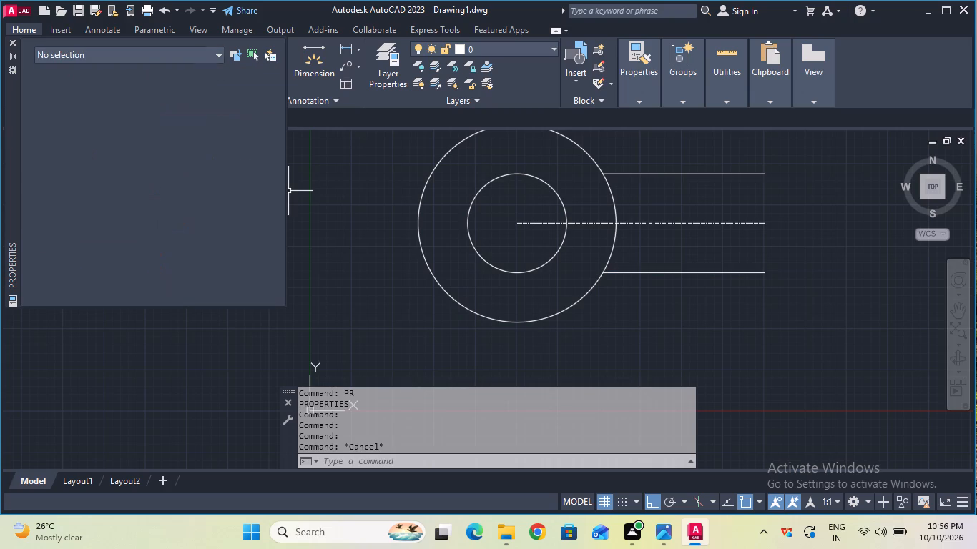
pyautogui.click(15, 45)
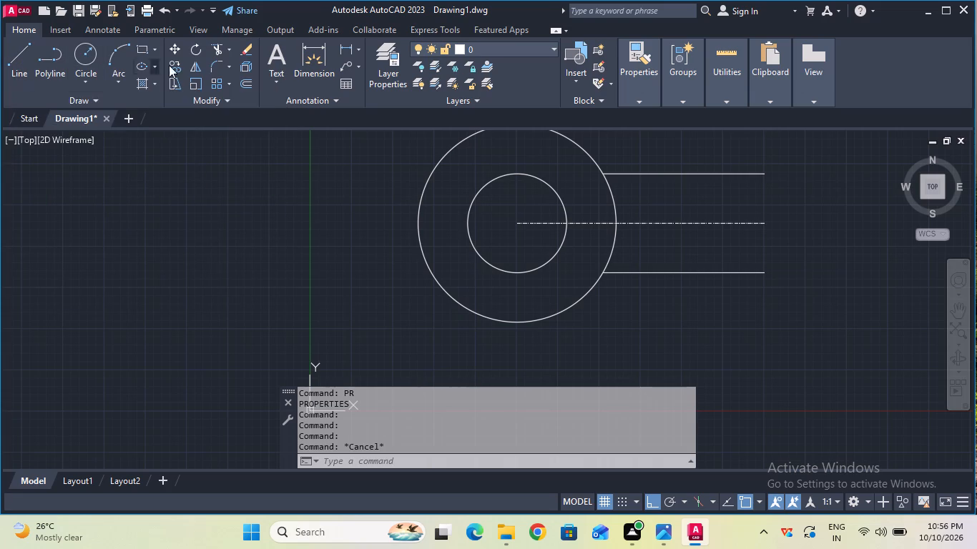
# Offset the horizontal centreline by 5 mm to both sides for the slot's upper and lower edges.
pyautogui.click(245, 84)
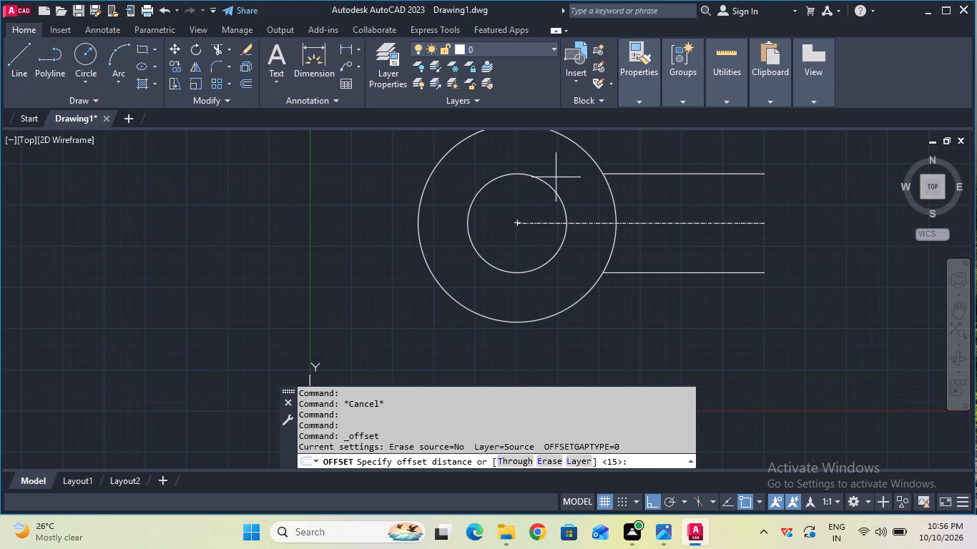
pyautogui.click(642, 226)
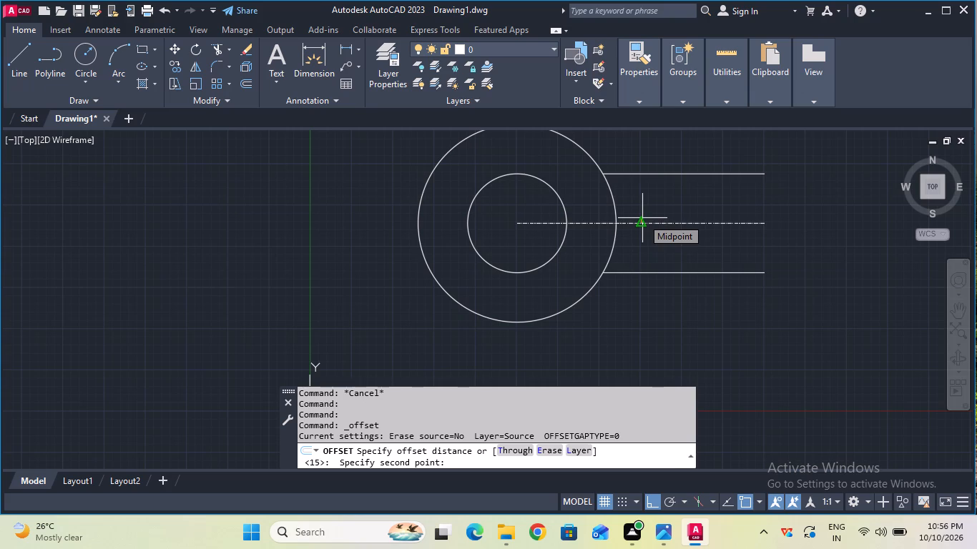
pyautogui.press('5')
pyautogui.press('Return')
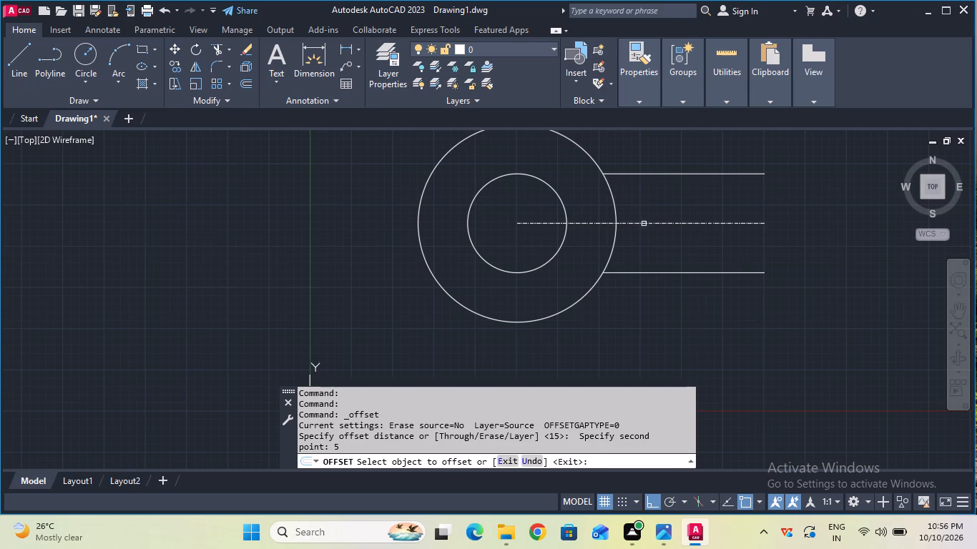
pyautogui.click(644, 221)
pyautogui.click(644, 223)
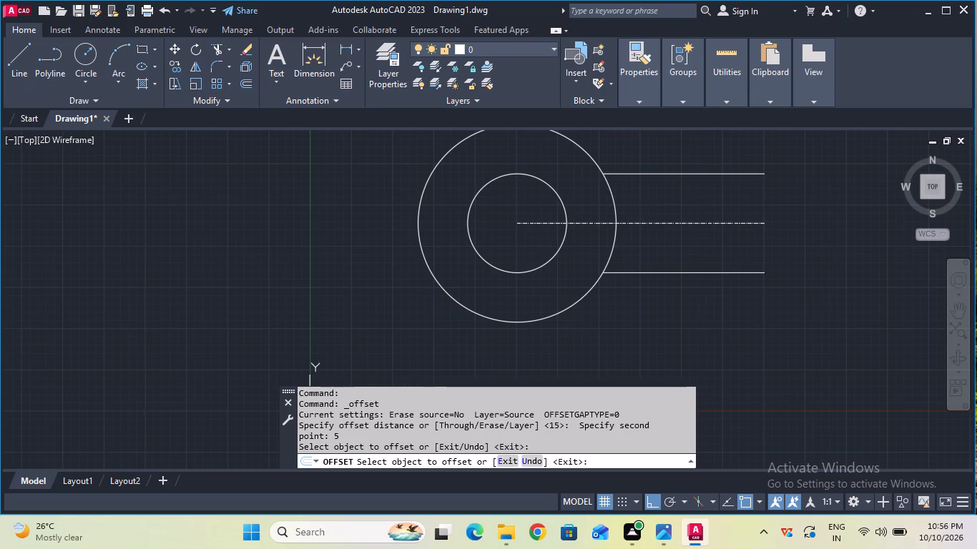
pyautogui.click(647, 207)
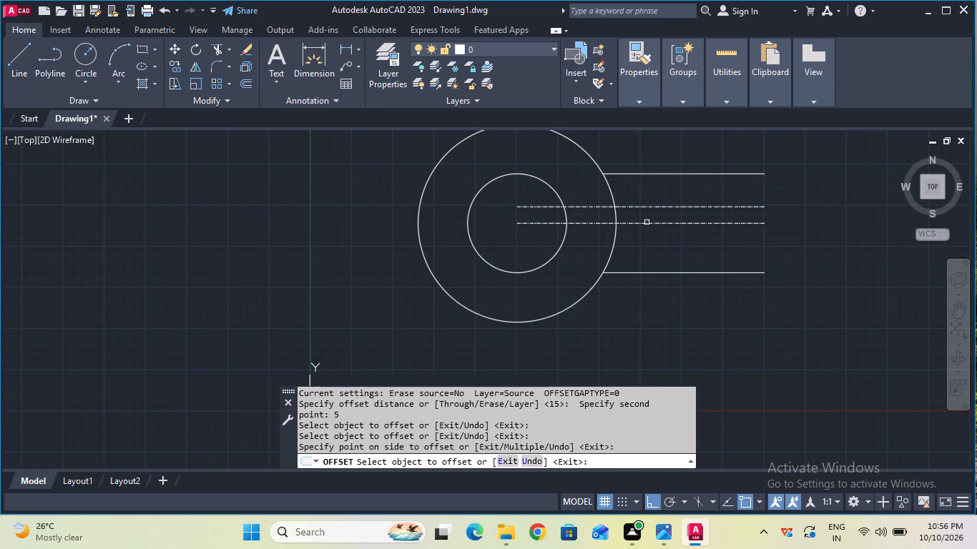
pyautogui.click(647, 224)
pyautogui.click(646, 237)
pyautogui.press('Escape')
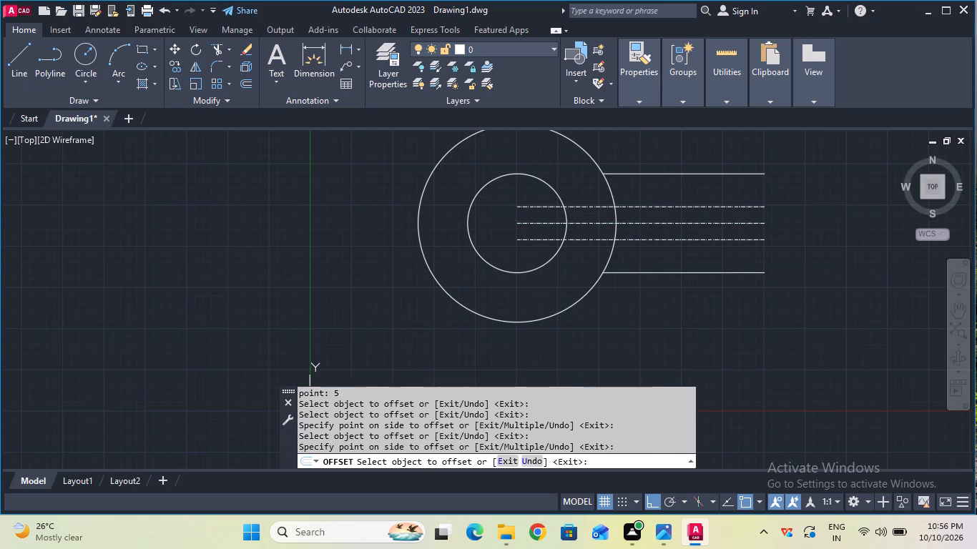
# Trim the portions of the two slot edge lines that lie inside the central hole circle.
pyautogui.click(214, 46)
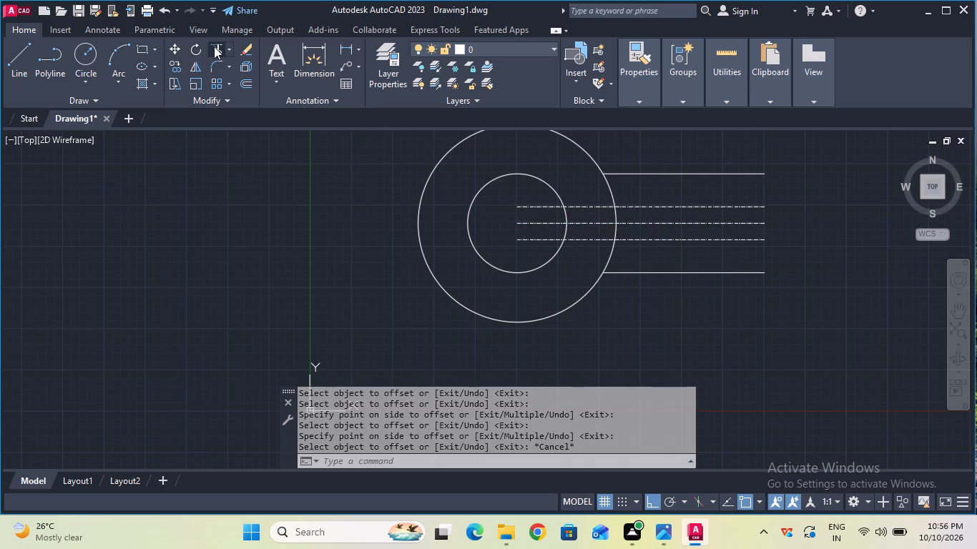
pyautogui.click(528, 207)
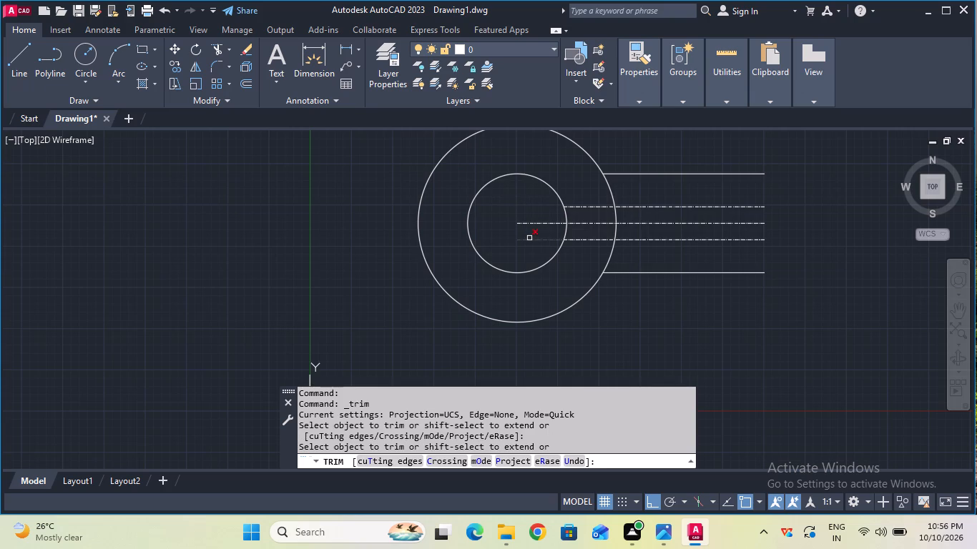
pyautogui.click(529, 238)
pyautogui.press('Escape')
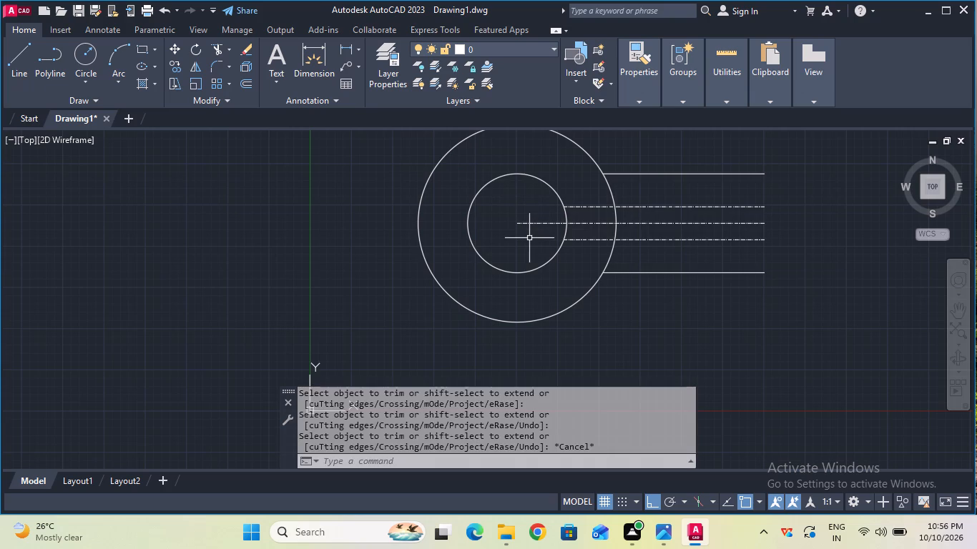
# Trim away the head's outer circle between the body's upper and lower edge lines.
pyautogui.click(219, 49)
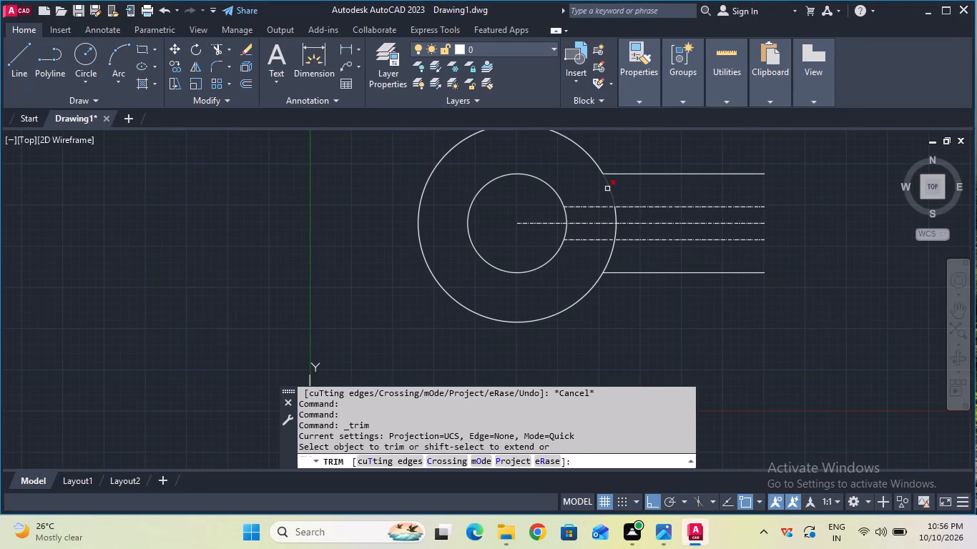
pyautogui.click(607, 189)
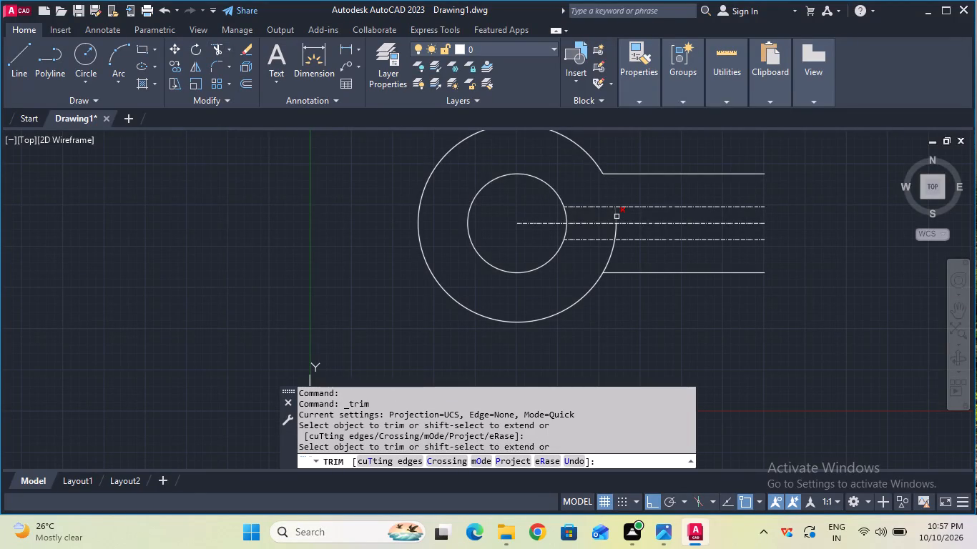
pyautogui.click(617, 217)
pyautogui.click(617, 232)
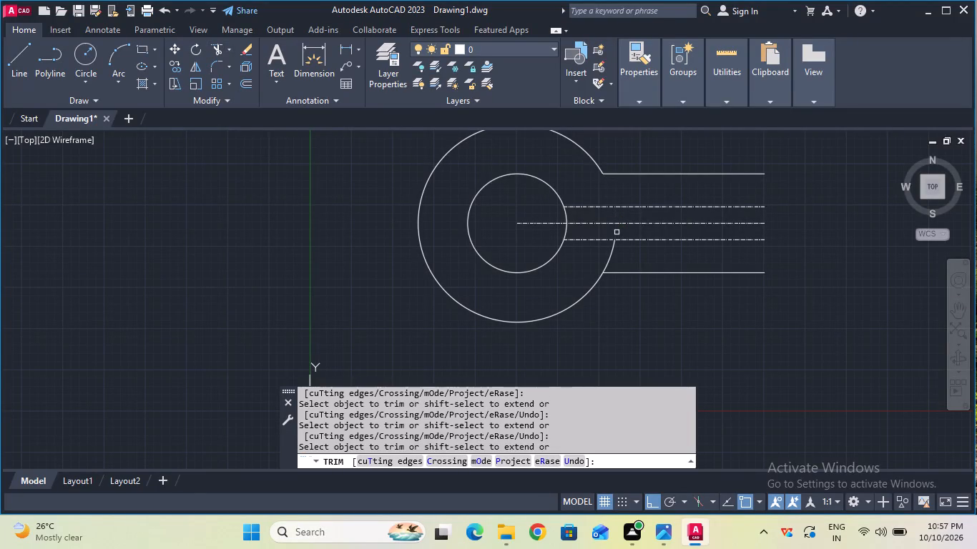
pyautogui.click(614, 244)
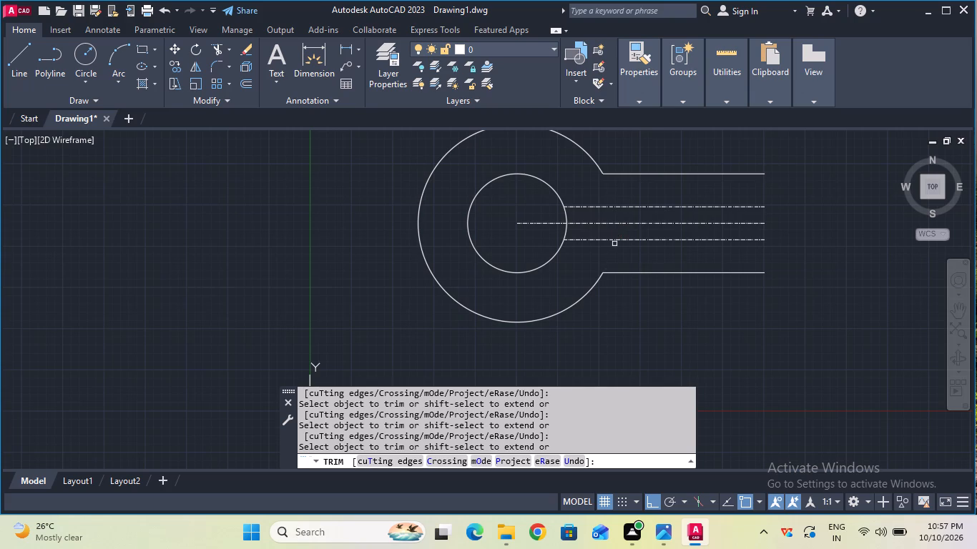
pyautogui.press('Escape')
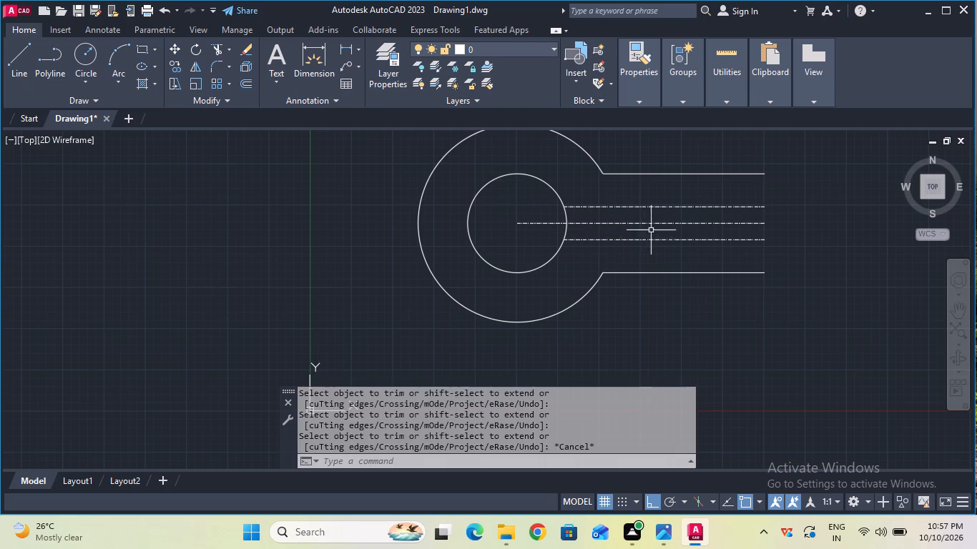
# Change the linetype of the slot's lower and upper edge lines to ByLayer.
pyautogui.scroll(1, 662, 247)
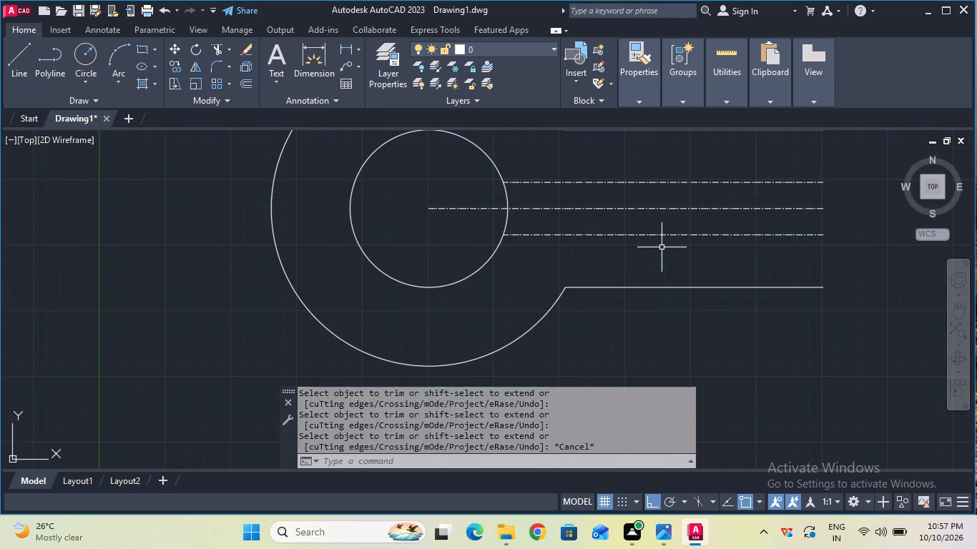
pyautogui.scroll(-1, 662, 247)
pyautogui.click(651, 240)
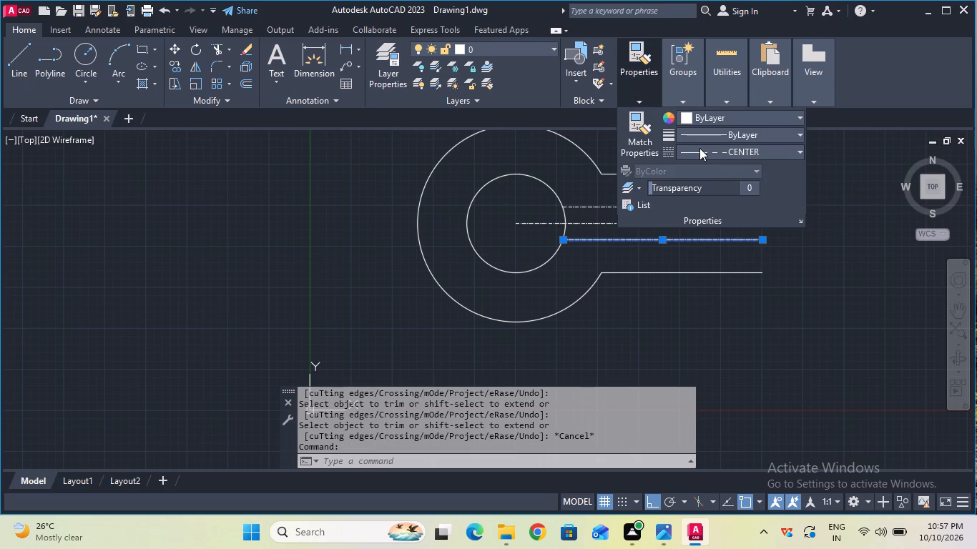
pyautogui.click(699, 148)
pyautogui.click(701, 167)
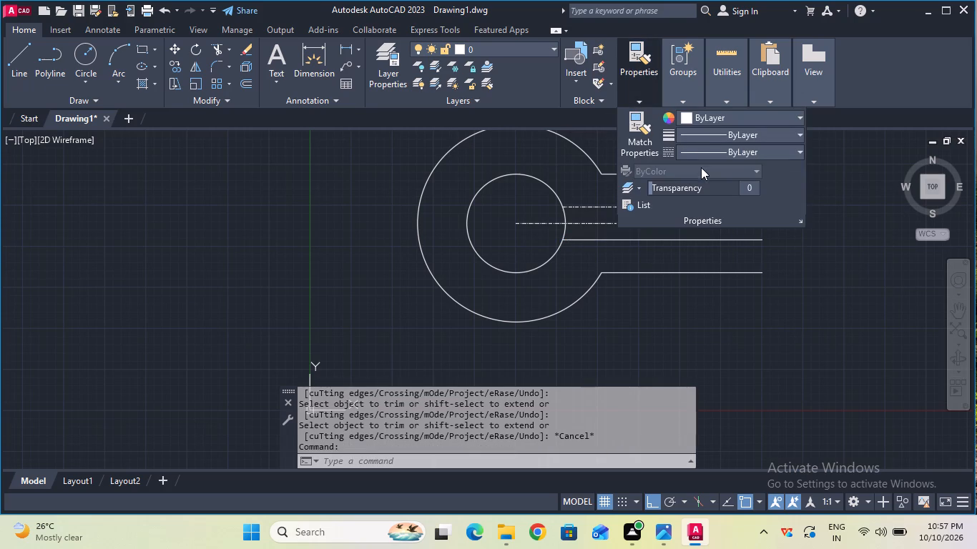
pyautogui.click(599, 205)
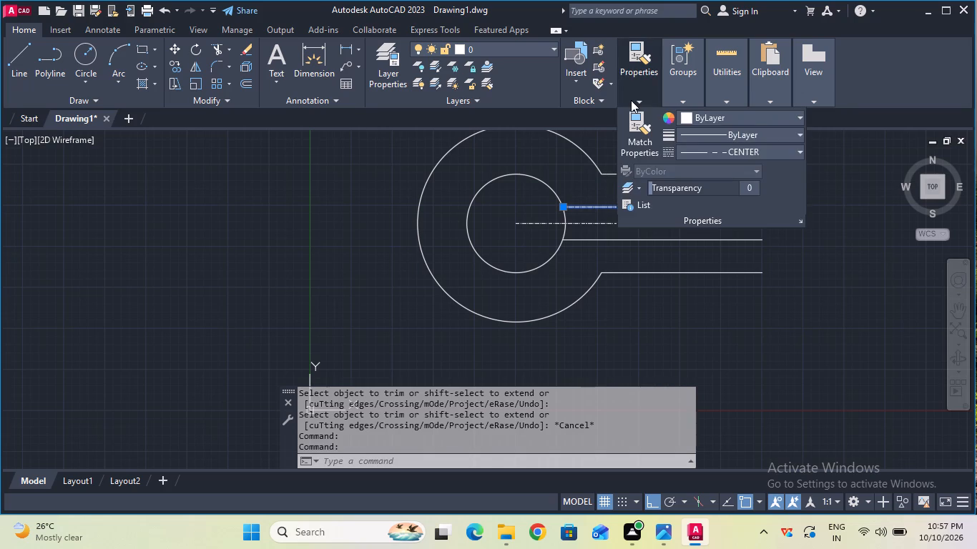
pyautogui.click(692, 148)
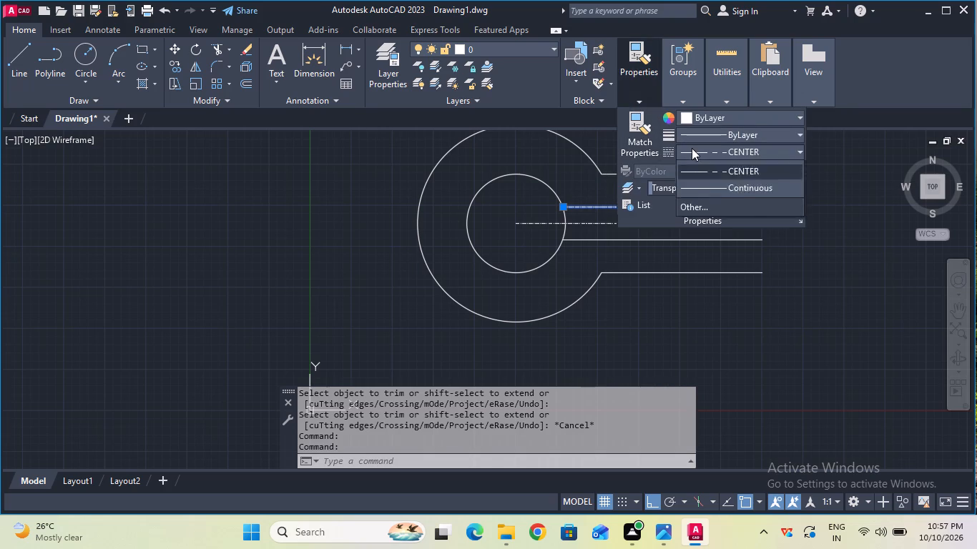
pyautogui.click(694, 165)
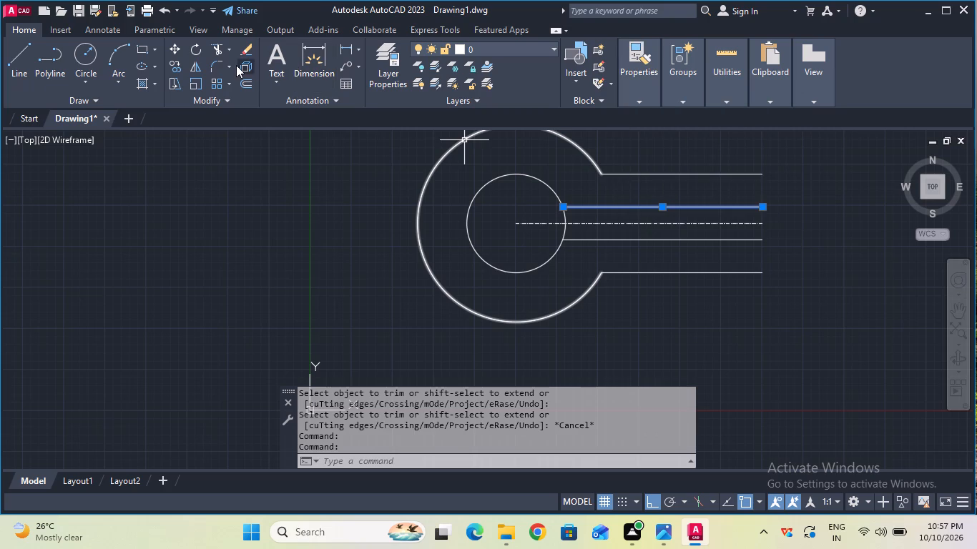
# Trim away the hole circle's arc between the slot's upper and lower edge lines to open the hole into the slot.
pyautogui.click(212, 50)
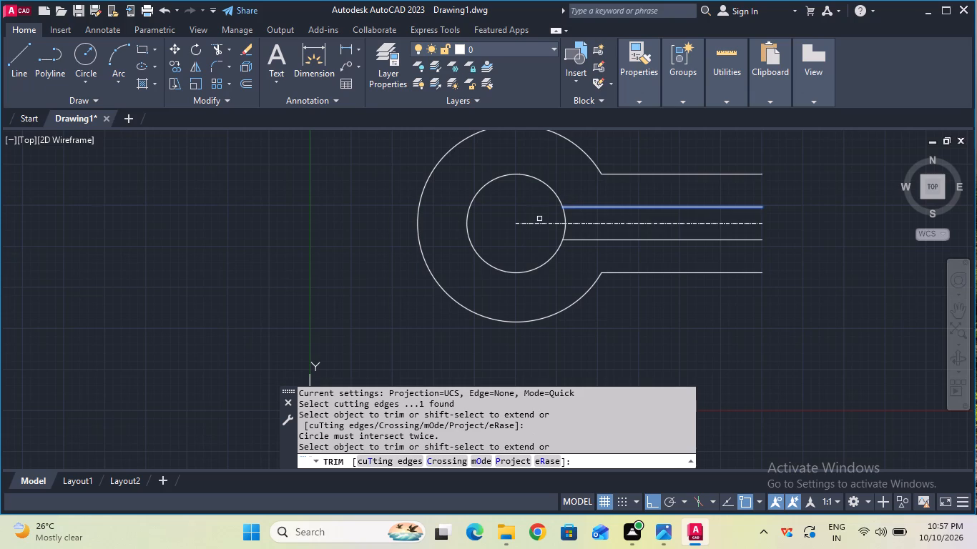
pyautogui.press('Escape')
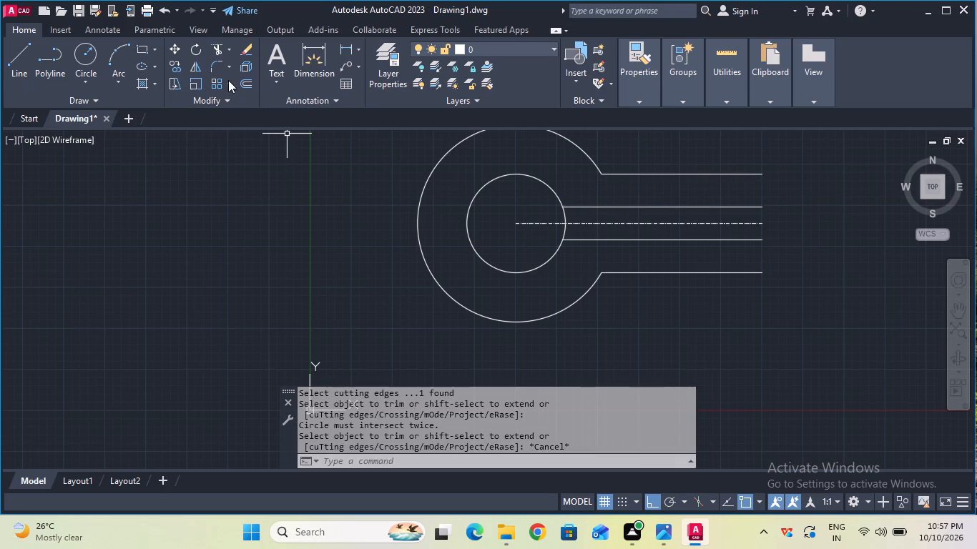
pyautogui.click(221, 51)
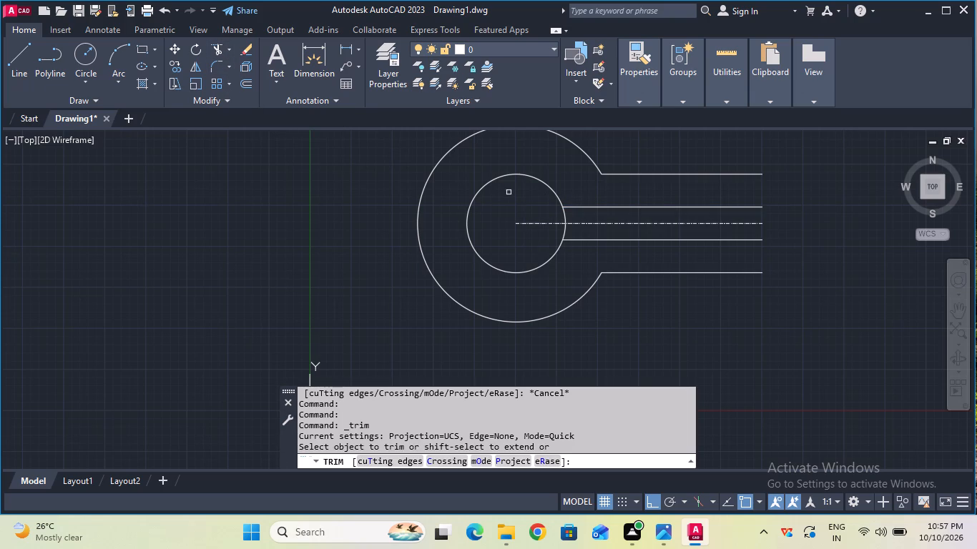
pyautogui.click(526, 200)
pyautogui.click(526, 200)
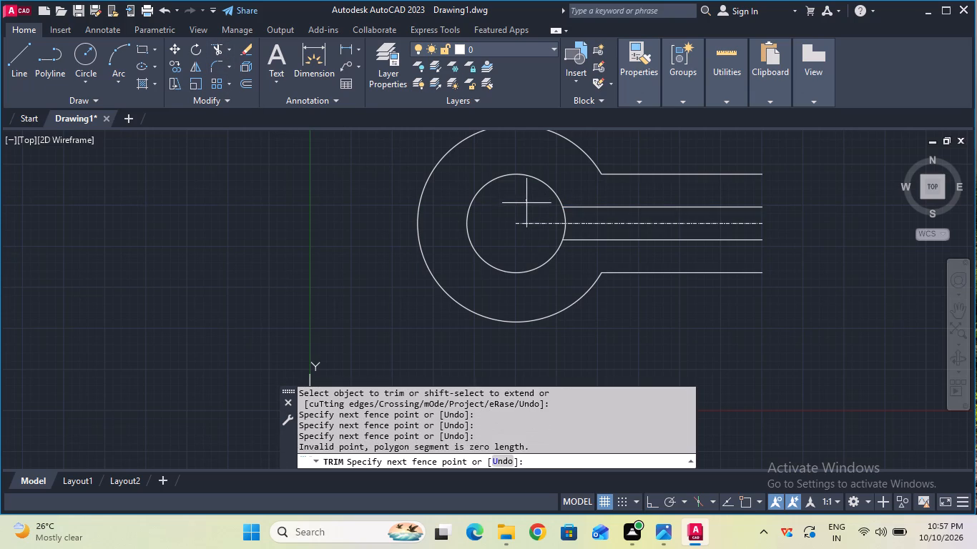
pyautogui.click(578, 220)
pyautogui.moveTo(577, 229); pyautogui.dragTo(565, 237)
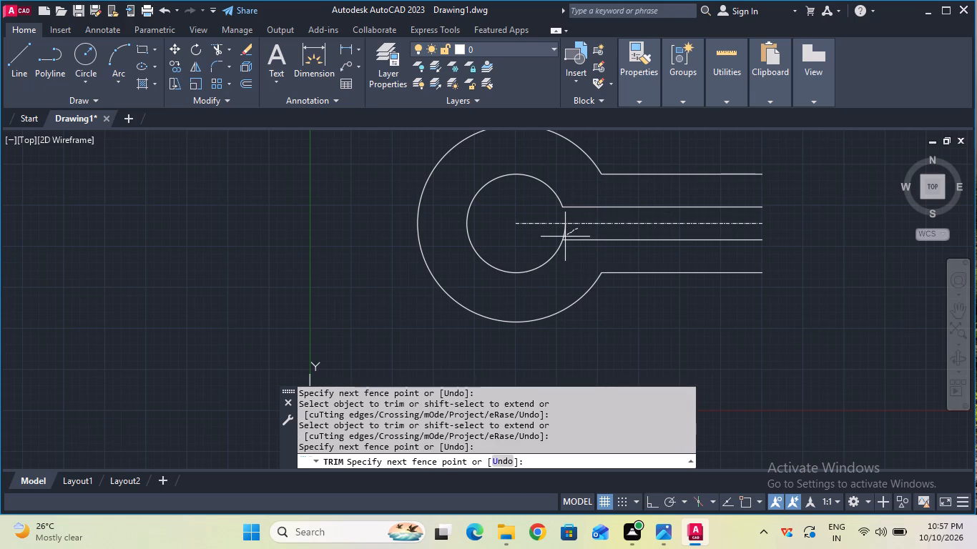
pyautogui.moveTo(565, 237); pyautogui.dragTo(561, 238)
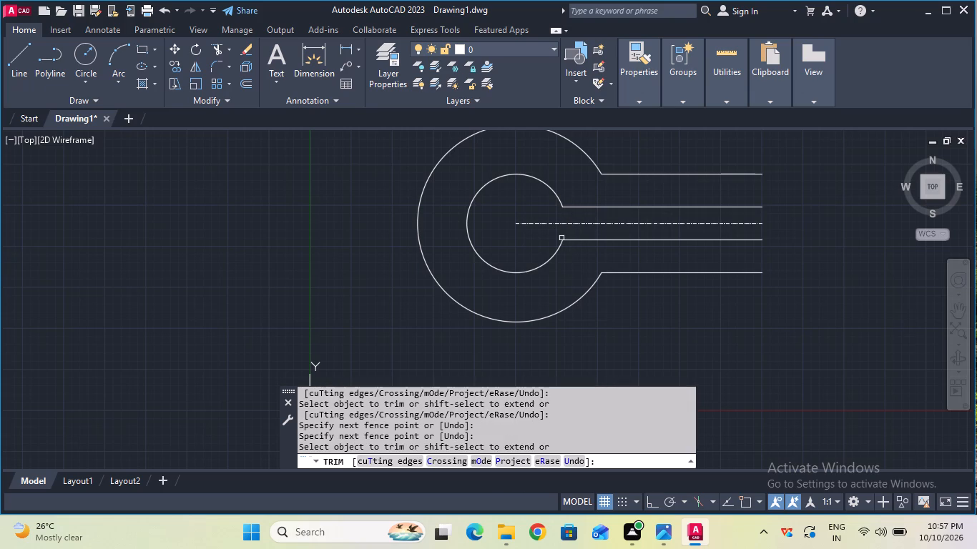
pyautogui.press('Escape')
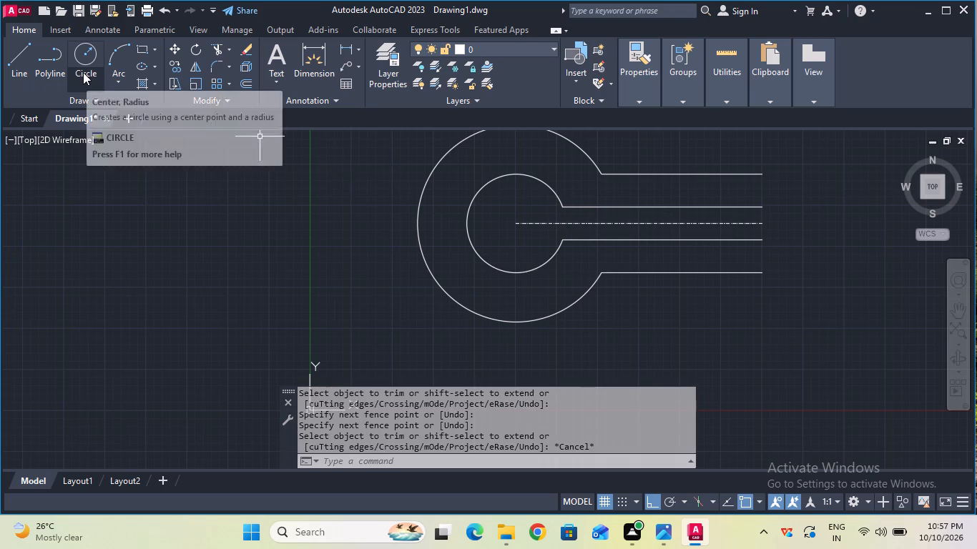
# Set the fillet radius to 30 and fillet the body's upper and lower edge lines to round off their free end.
pyautogui.click(217, 61)
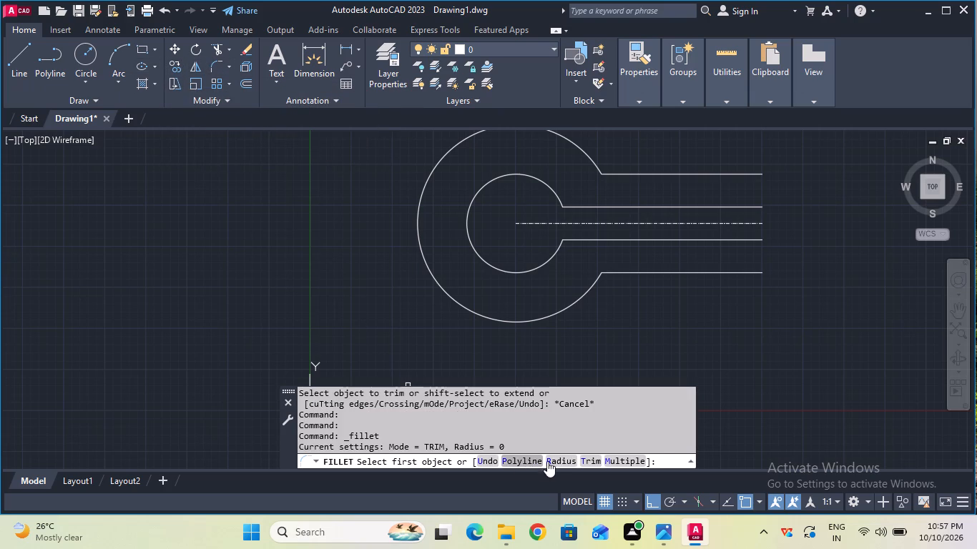
pyautogui.click(552, 461)
pyautogui.write('30')
pyautogui.press('Return')
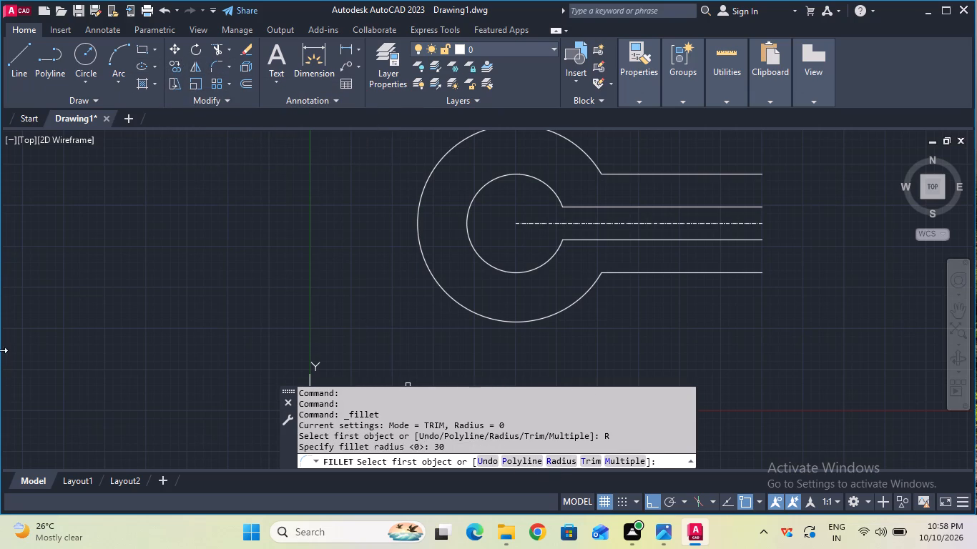
pyautogui.click(747, 172)
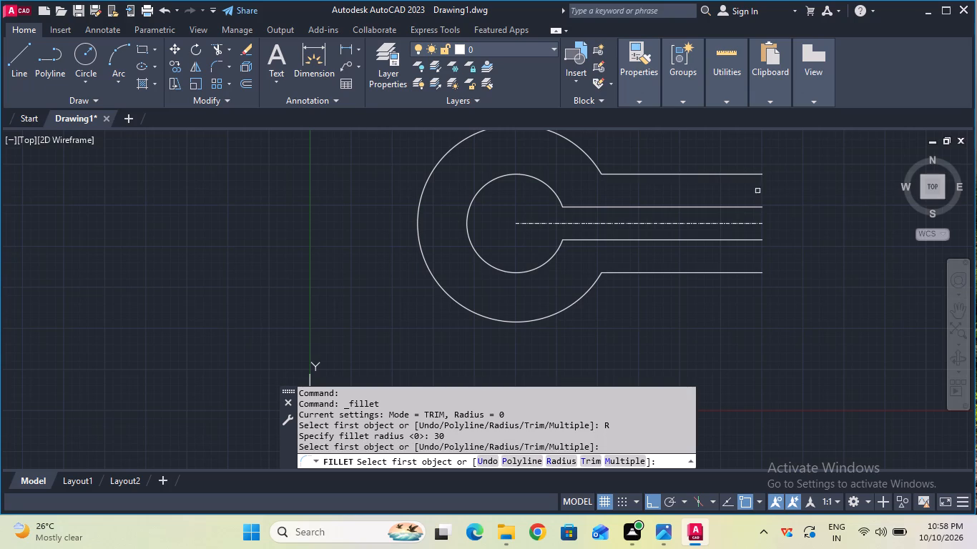
pyautogui.click(755, 174)
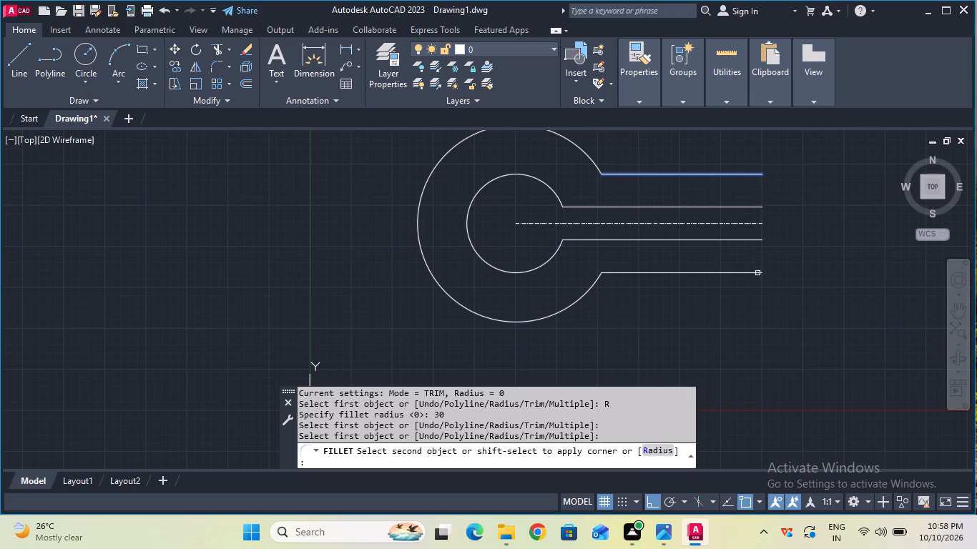
pyautogui.click(757, 273)
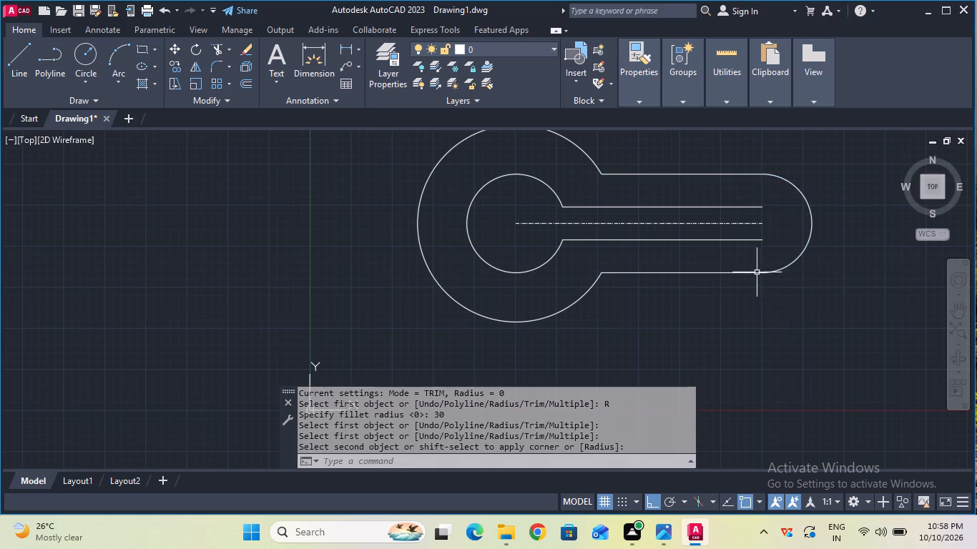
# Set the fillet radius to 10 and fillet the slot's upper and lower edge lines to round off the slot's closed end.
pyautogui.click(219, 71)
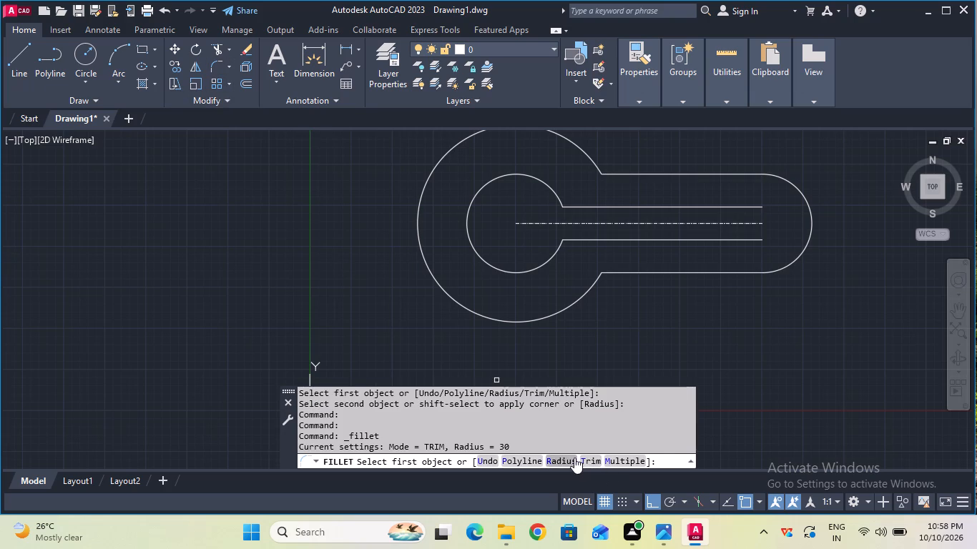
pyautogui.click(574, 457)
pyautogui.write('10')
pyautogui.press('Return')
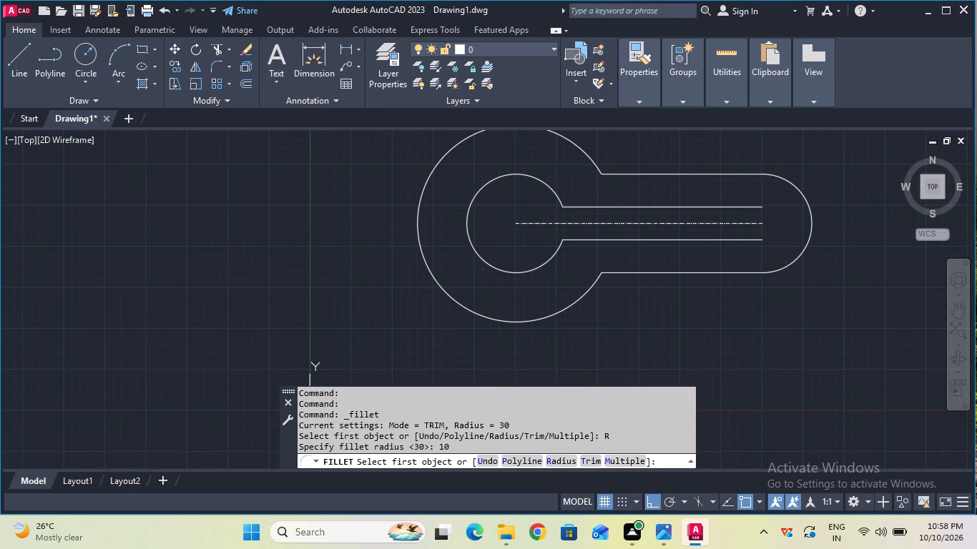
pyautogui.click(762, 206)
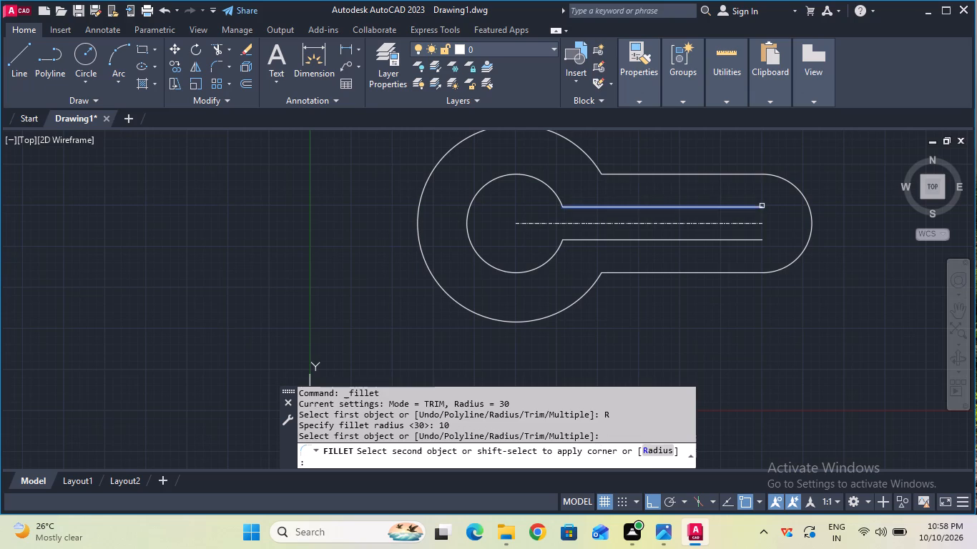
pyautogui.click(751, 241)
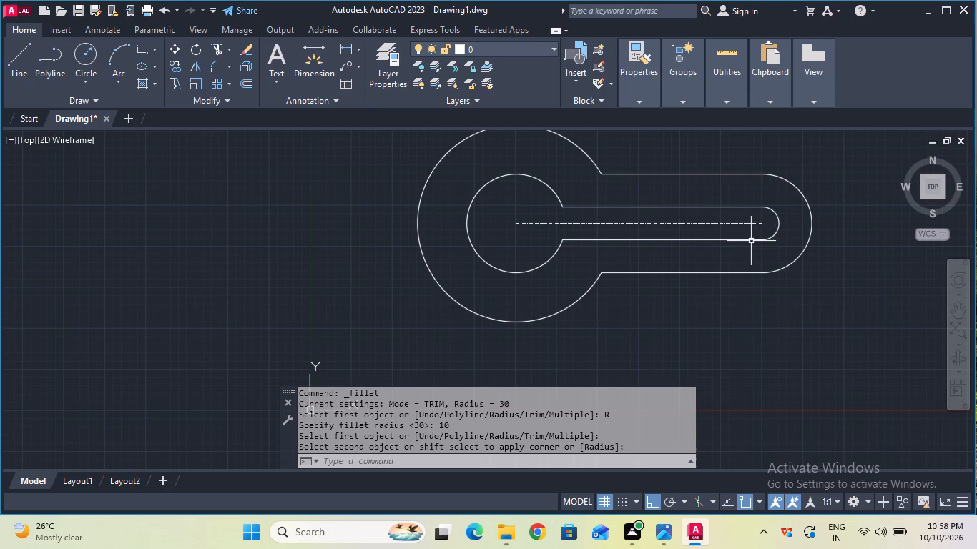
pyautogui.press('Escape')
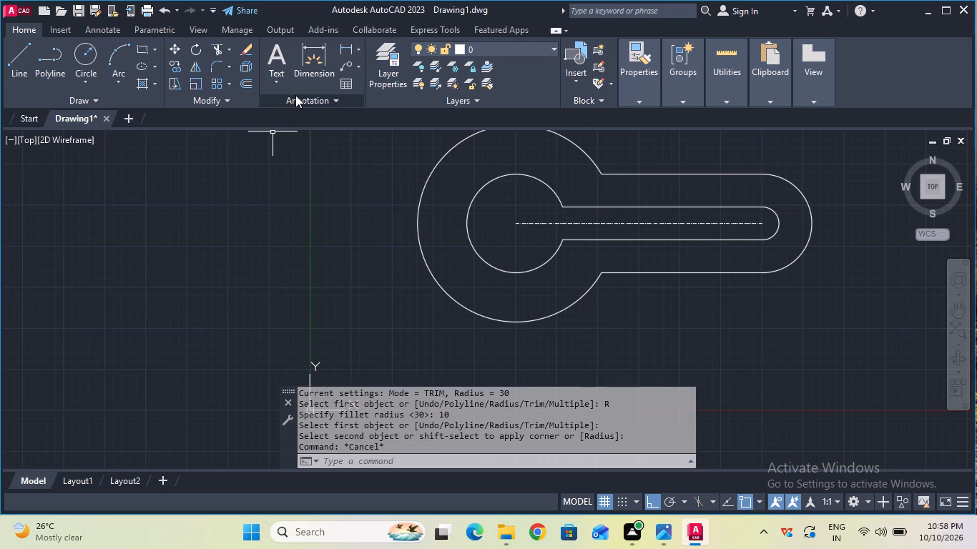
# Extend both ends of the centreline to the gasket's outer outline, from the head's outer circle to the body's rounded end.
pyautogui.click(355, 54)
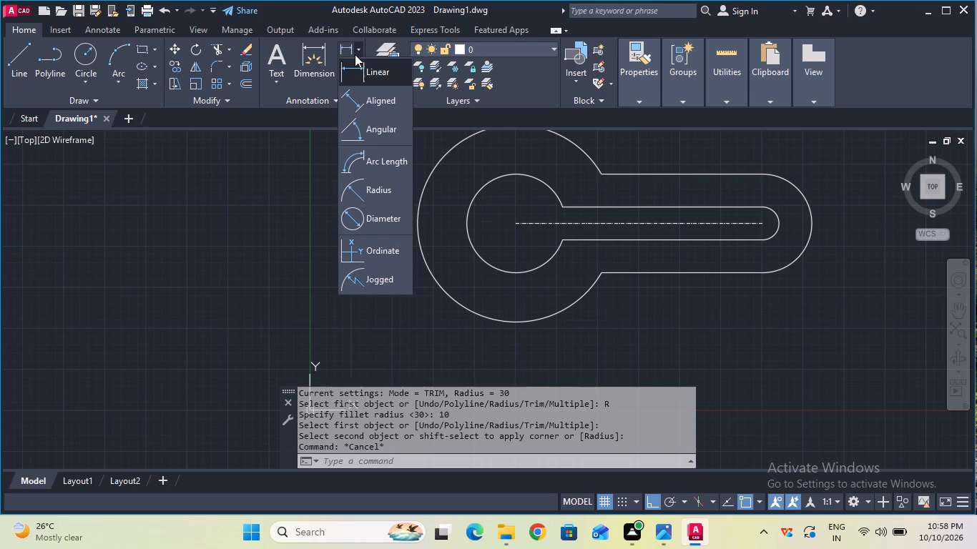
pyautogui.click(232, 51)
pyautogui.click(234, 101)
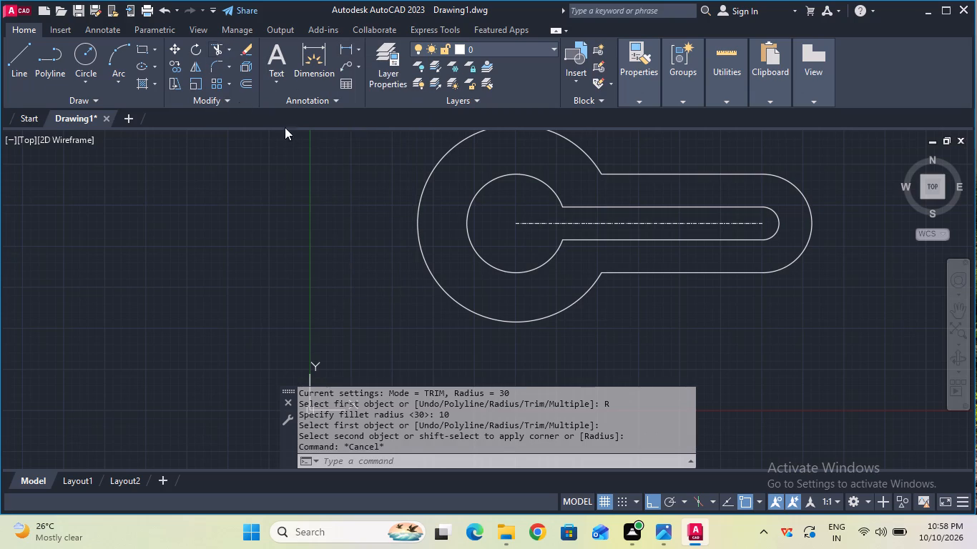
pyautogui.click(528, 225)
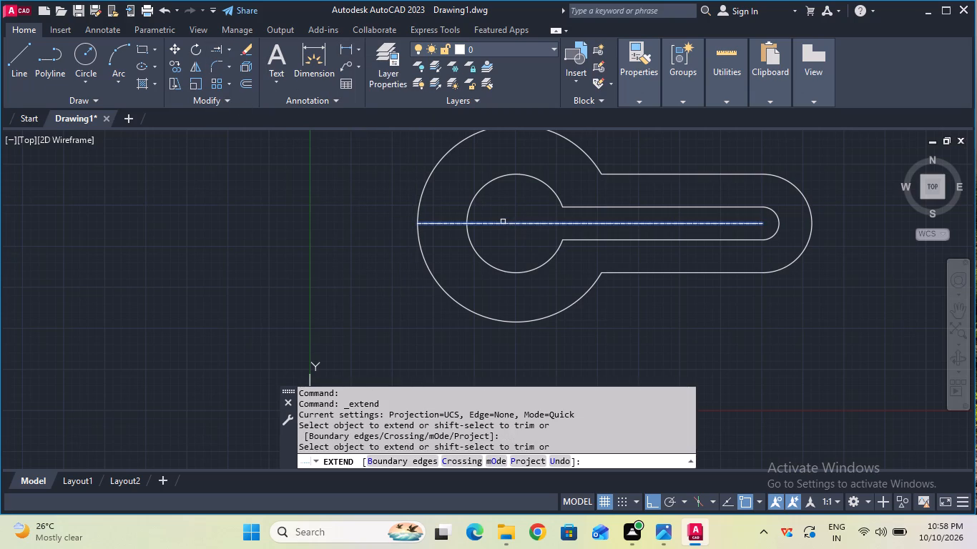
pyautogui.click(503, 222)
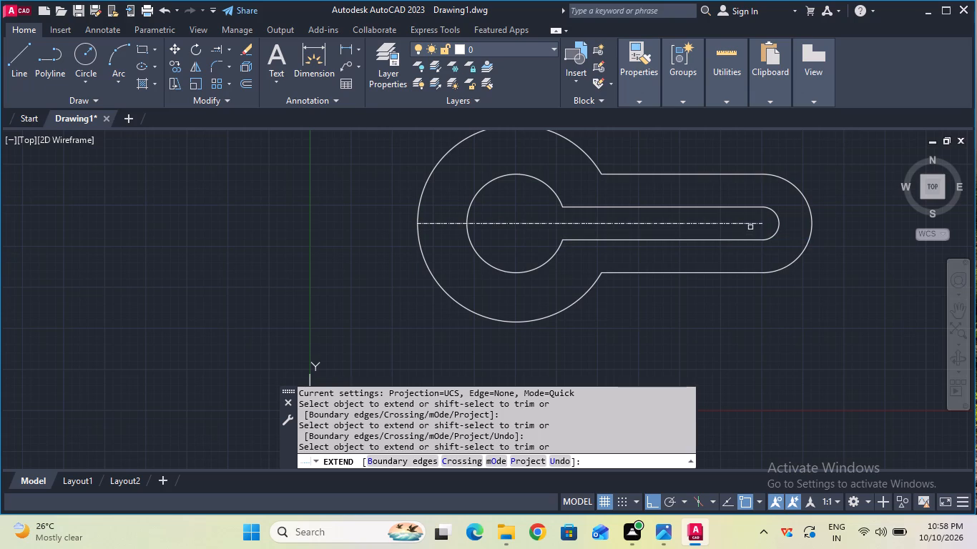
pyautogui.click(751, 225)
pyautogui.click(753, 224)
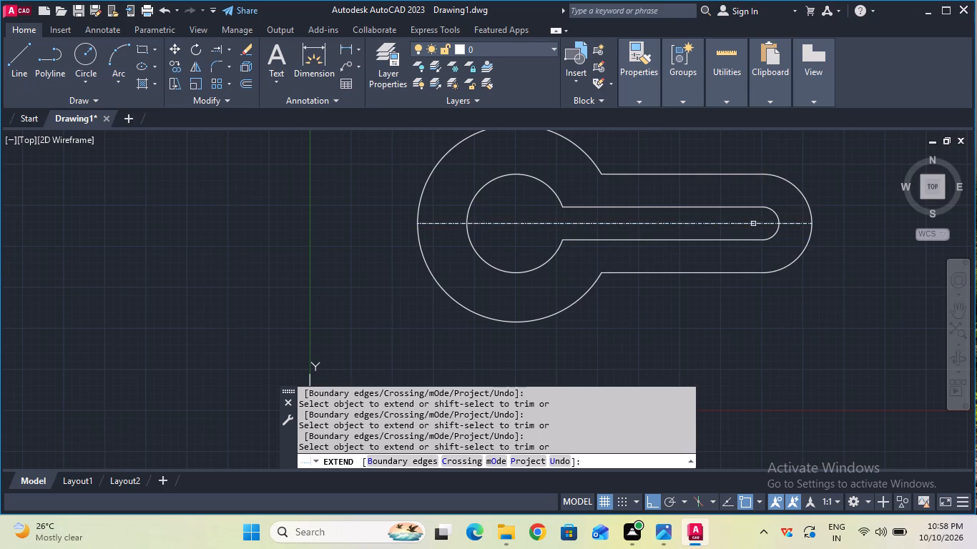
pyautogui.press('Escape')
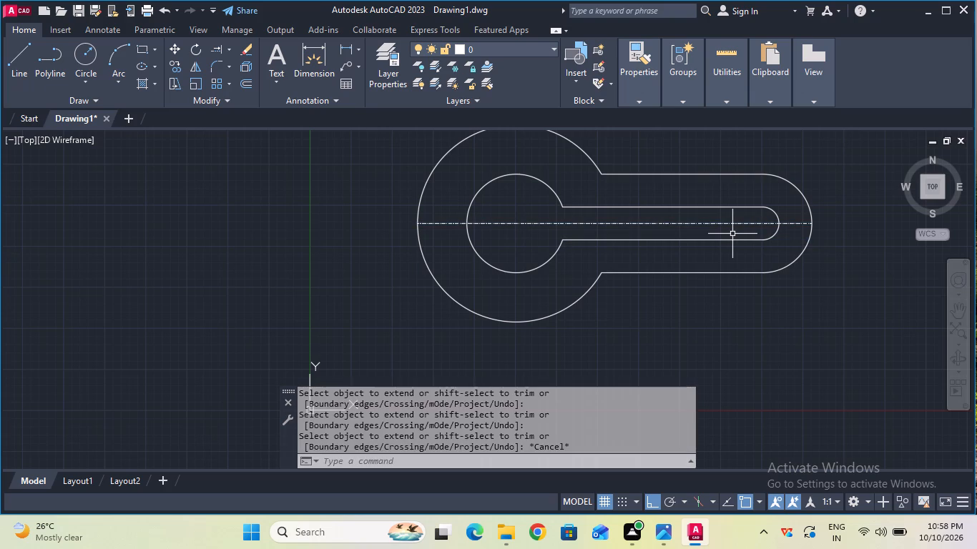
# Set the fillet radius to 38 and fillet the head's outer arc with the body's upper edge line.
pyautogui.scroll(-1, 732, 234)
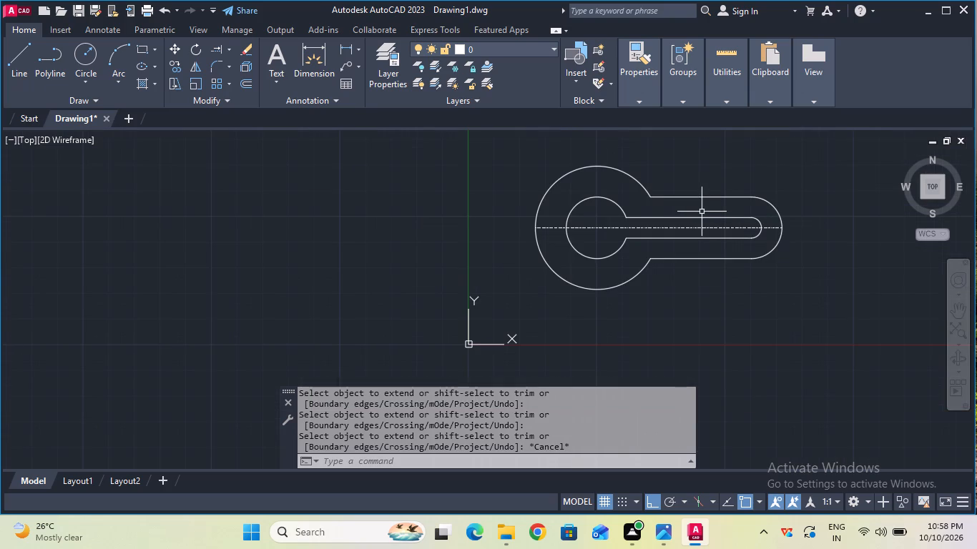
pyautogui.moveTo(701, 212); pyautogui.dragTo(513, 252, button='middle')
pyautogui.scroll(1, 513, 252)
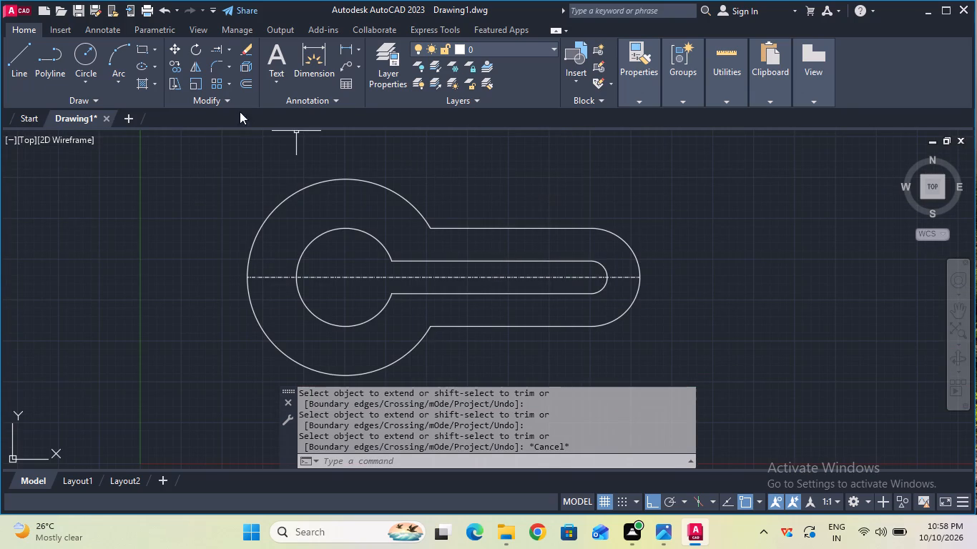
pyautogui.click(212, 72)
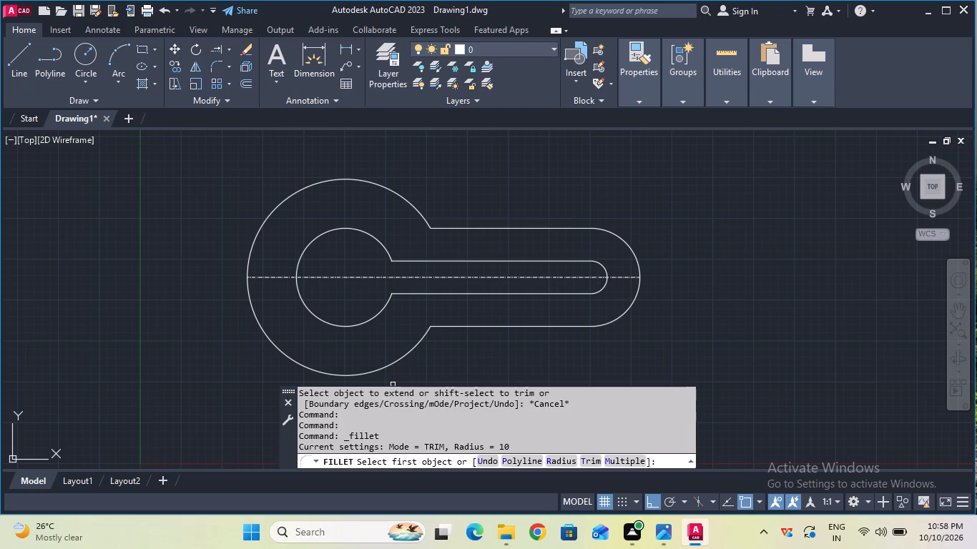
pyautogui.click(555, 461)
pyautogui.press('3')
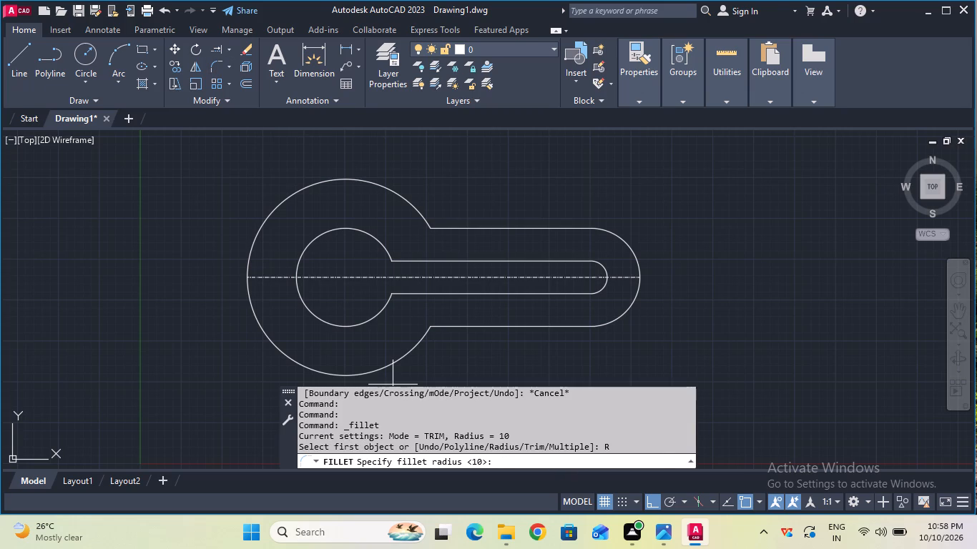
pyautogui.press('8')
pyautogui.press('Return')
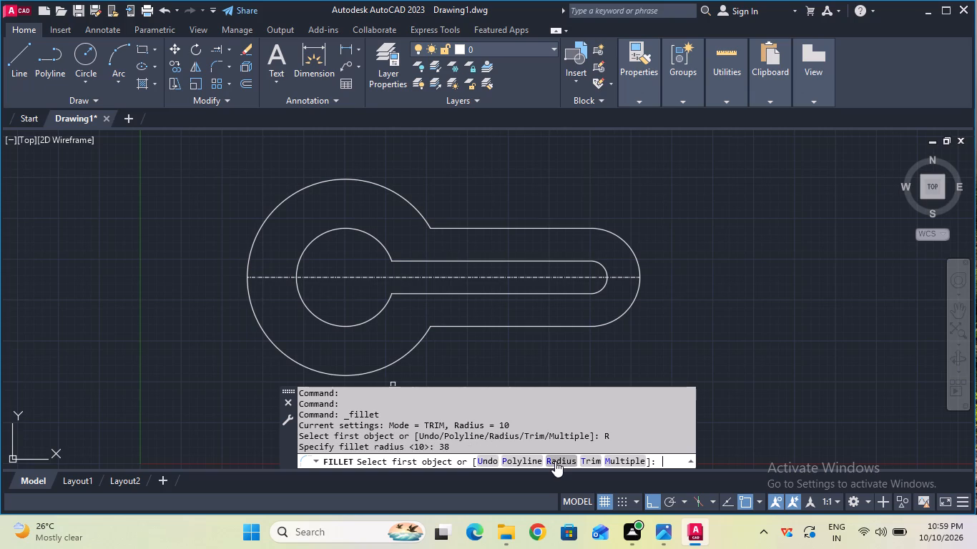
pyautogui.click(421, 214)
pyautogui.click(444, 228)
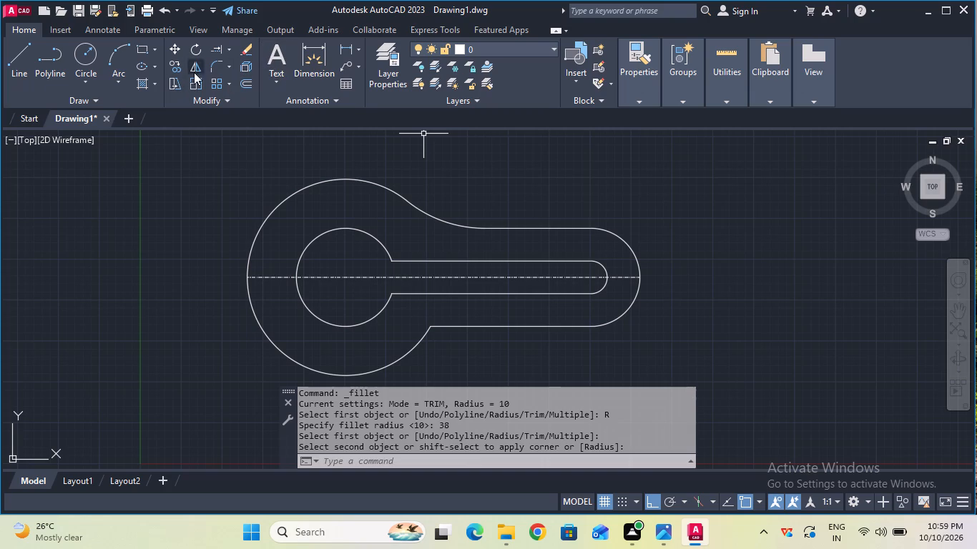
# Fillet the head's outer arc with the body's lower edge line using the 38 mm radius.
pyautogui.click(215, 70)
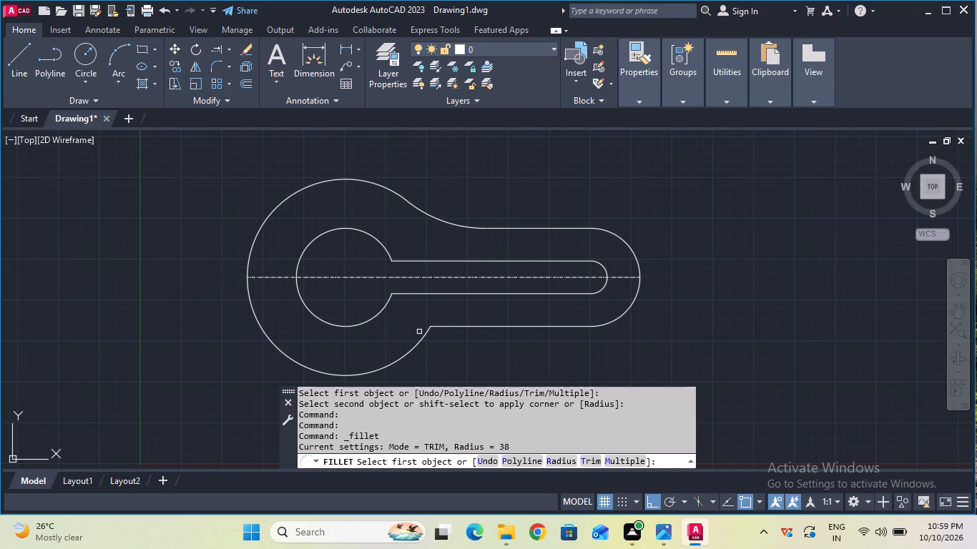
pyautogui.click(421, 342)
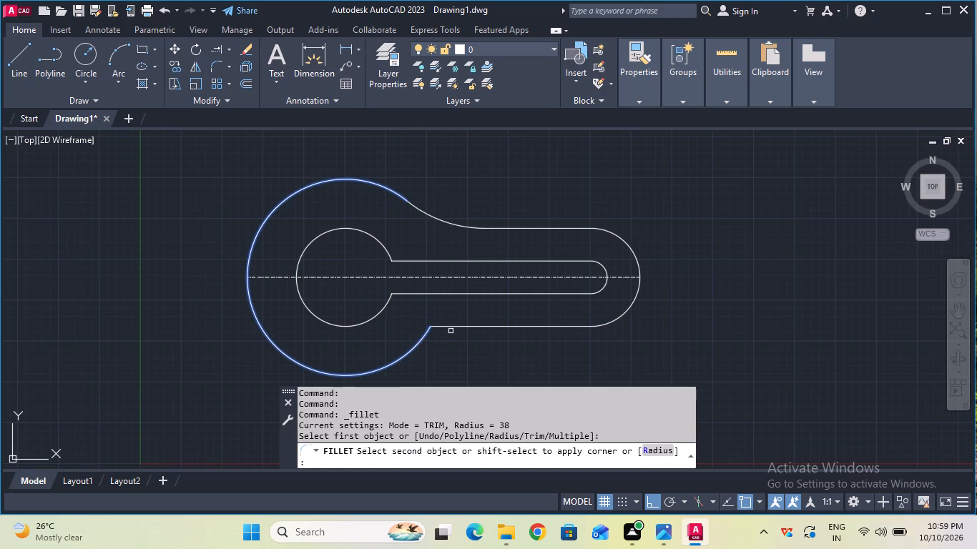
pyautogui.click(456, 327)
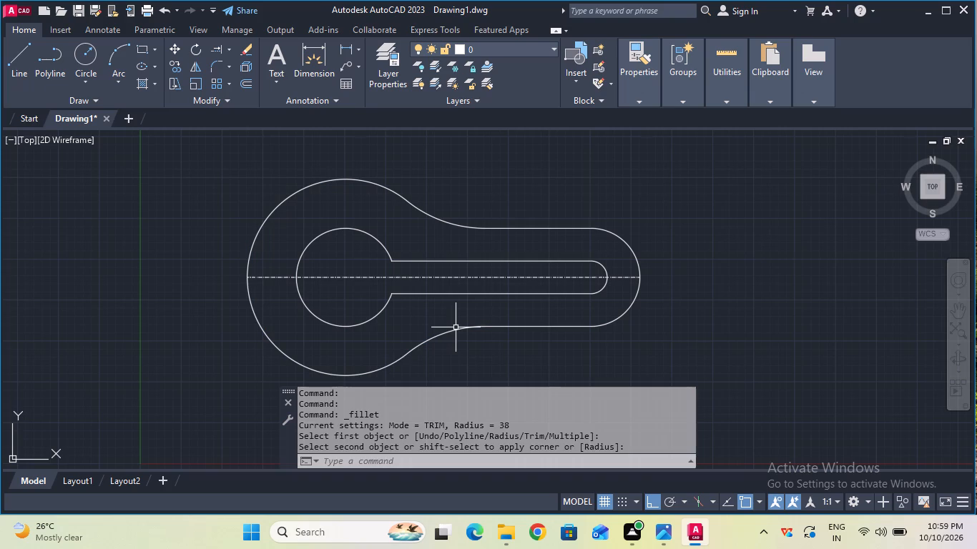
pyautogui.press('Escape')
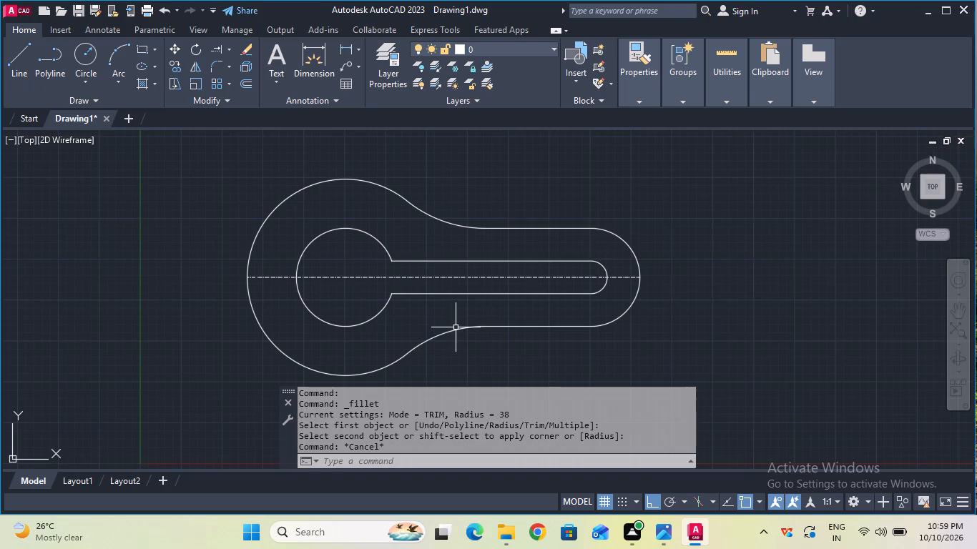
# Select the whole gasket including its centreline and join the connected outline segments into polylines with the Join command.
pyautogui.scroll(-1, 456, 327)
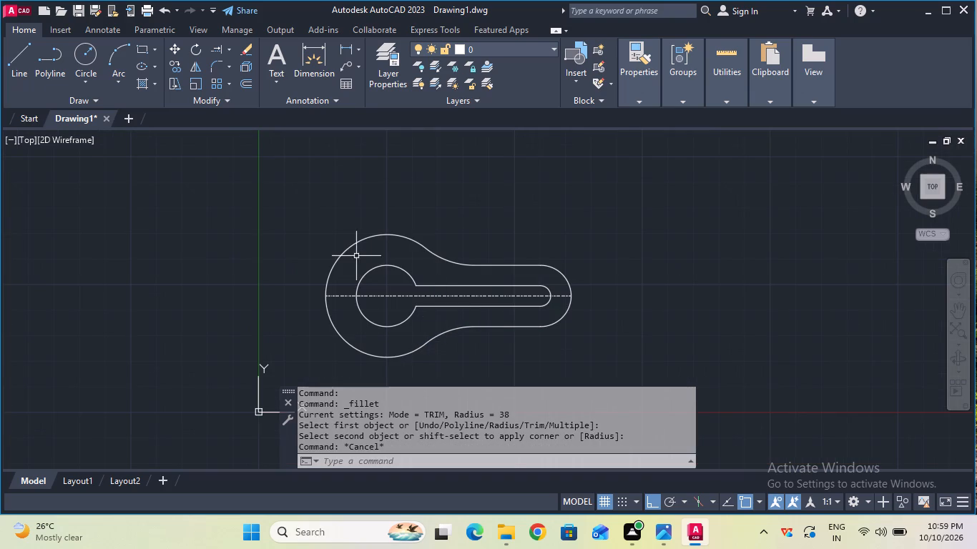
pyautogui.click(305, 212)
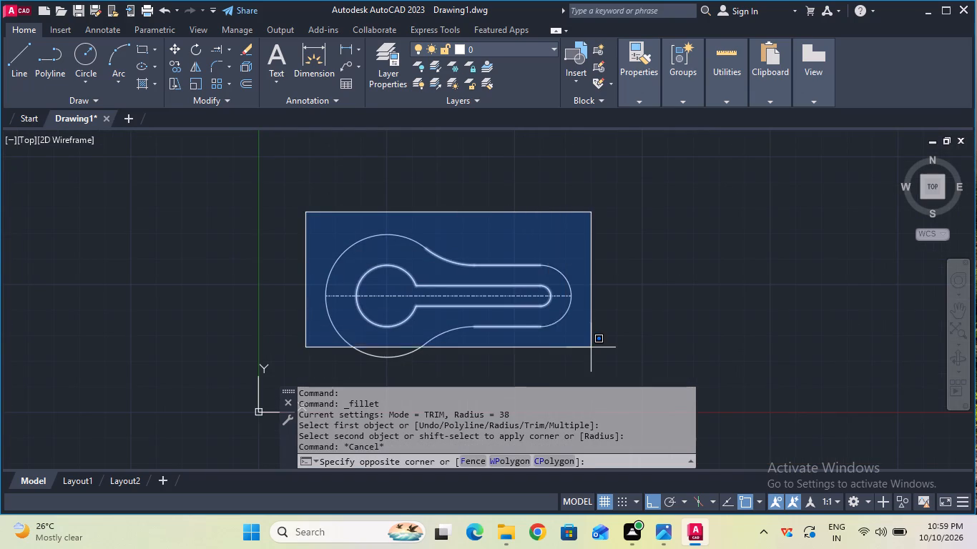
pyautogui.click(604, 373)
pyautogui.write('join')
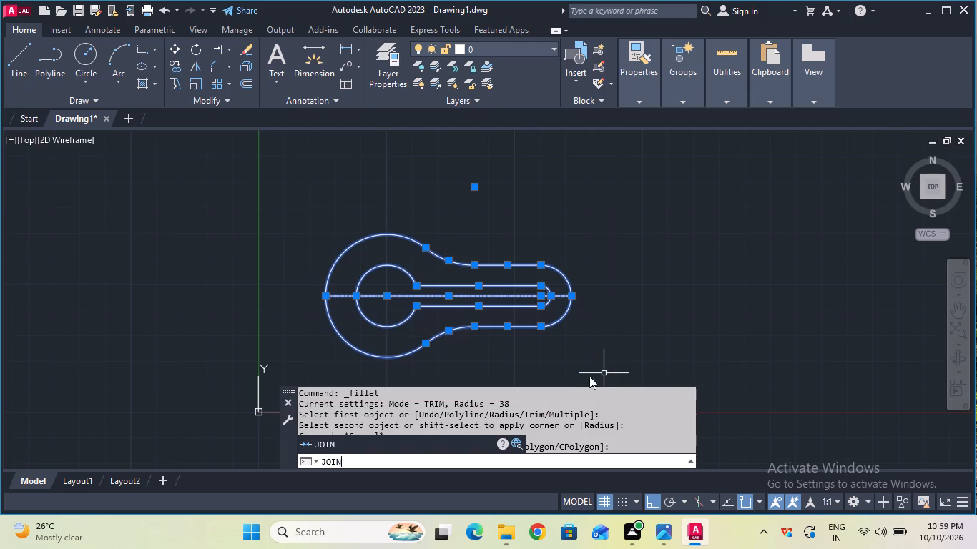
pyautogui.click(448, 445)
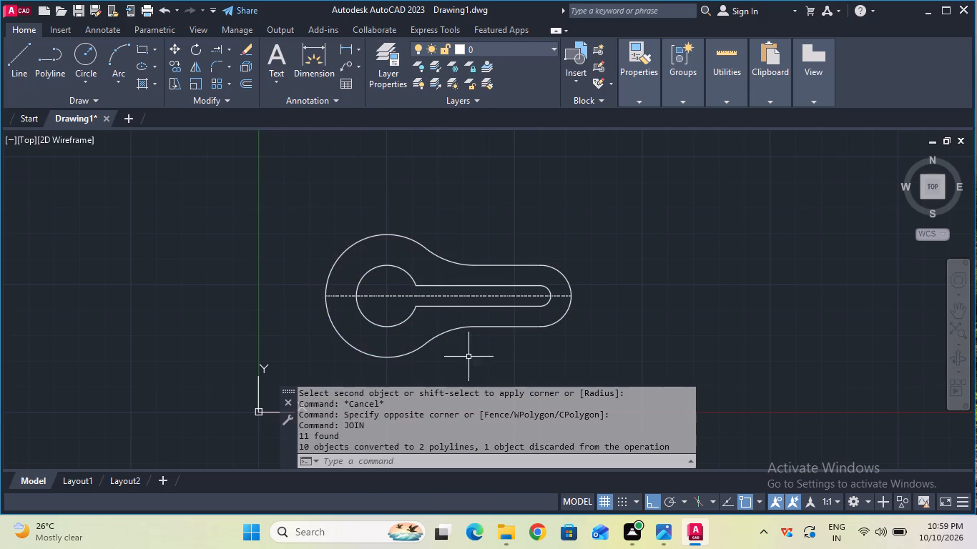
# Add an R30 radius dimension to the head's outer arc, with the text placed above the head's upper-left side.
pyautogui.moveTo(474, 348); pyautogui.dragTo(493, 305, button='middle')
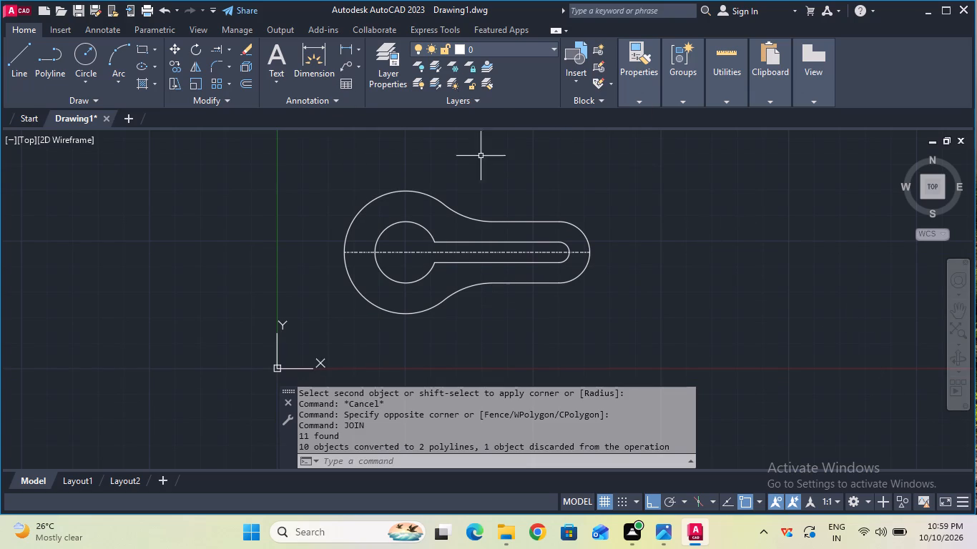
pyautogui.click(355, 47)
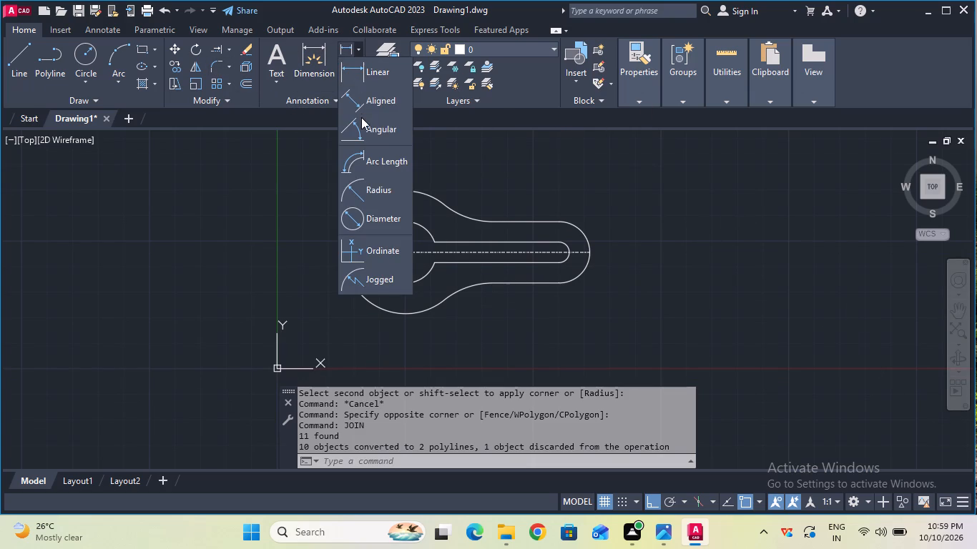
pyautogui.click(379, 181)
pyautogui.click(384, 195)
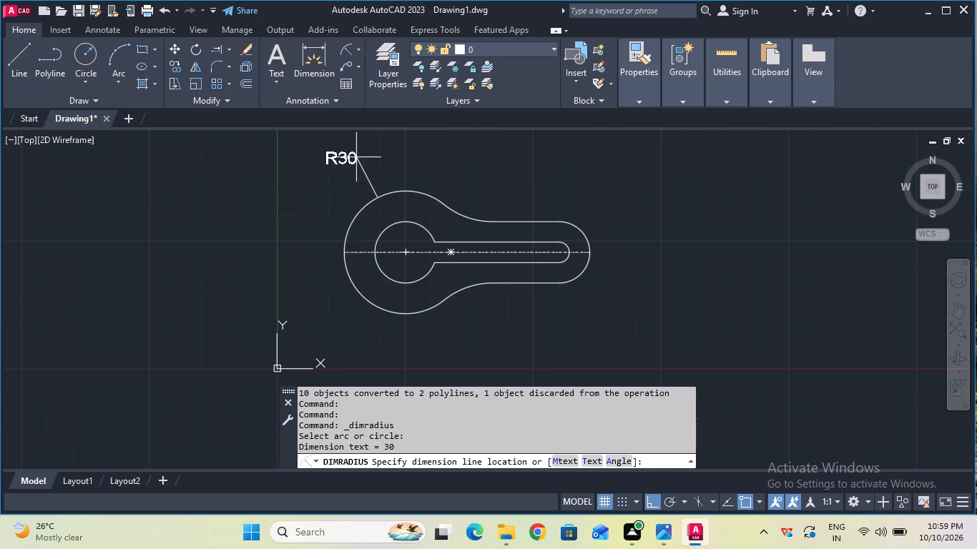
pyautogui.click(355, 157)
# Add a radius dimension to the upper transition arc between head and body, with its text placed just above the arc.
pyautogui.click(350, 54)
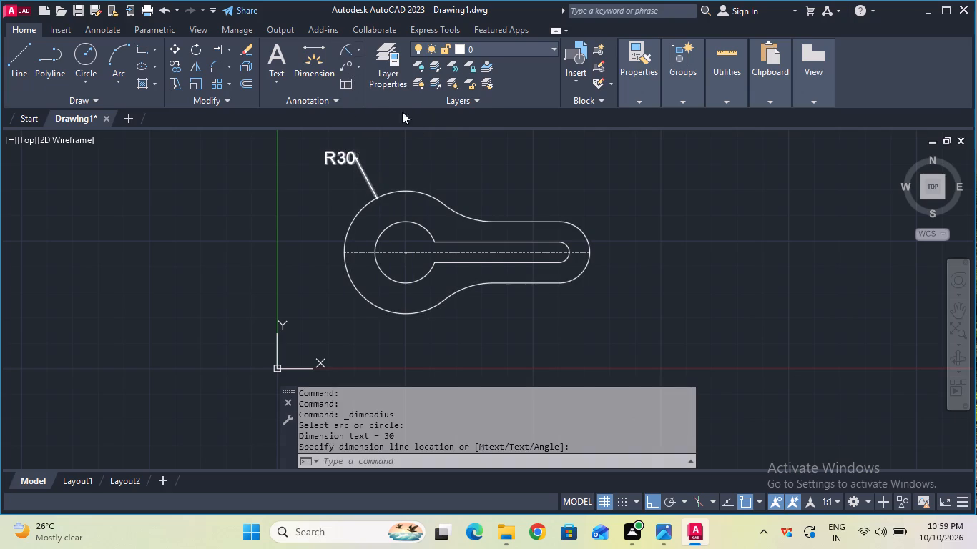
pyautogui.click(457, 209)
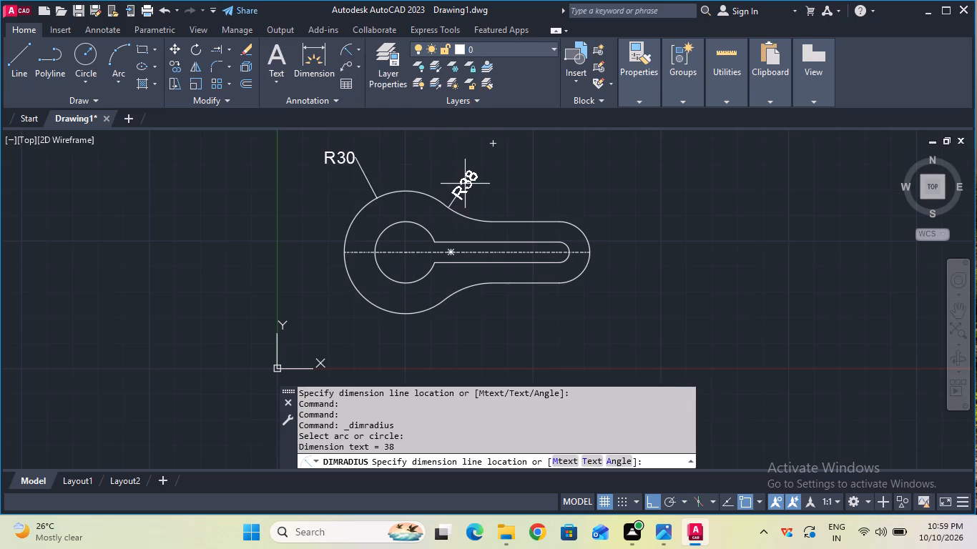
pyautogui.click(465, 184)
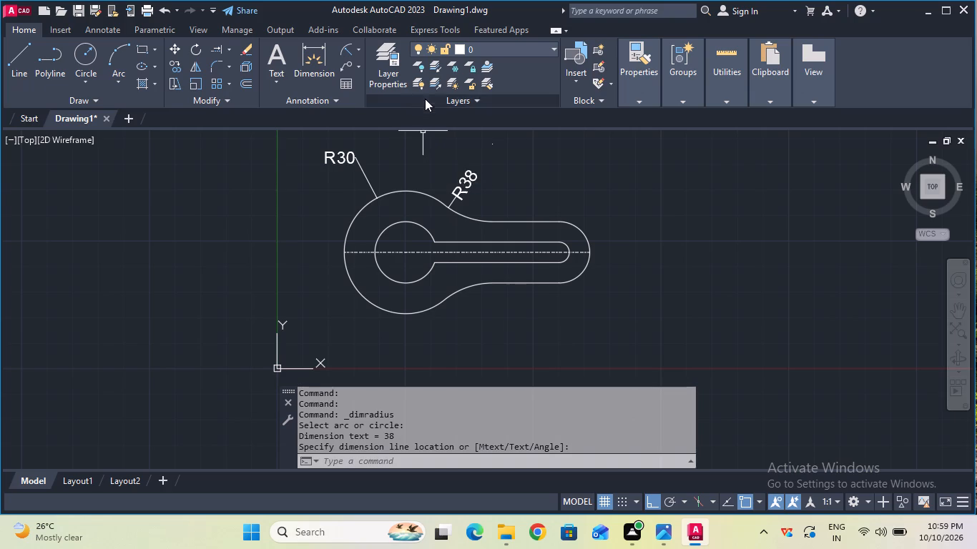
# Add a horizontal linear dimension from the hole's centre to the slot's rounded-end centre, placed below the gasket.
pyautogui.click(356, 49)
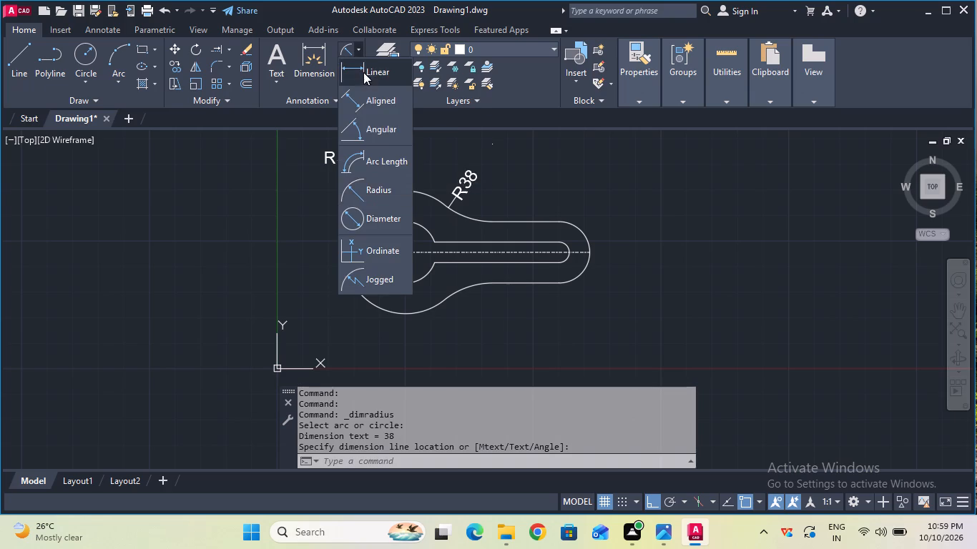
pyautogui.click(363, 73)
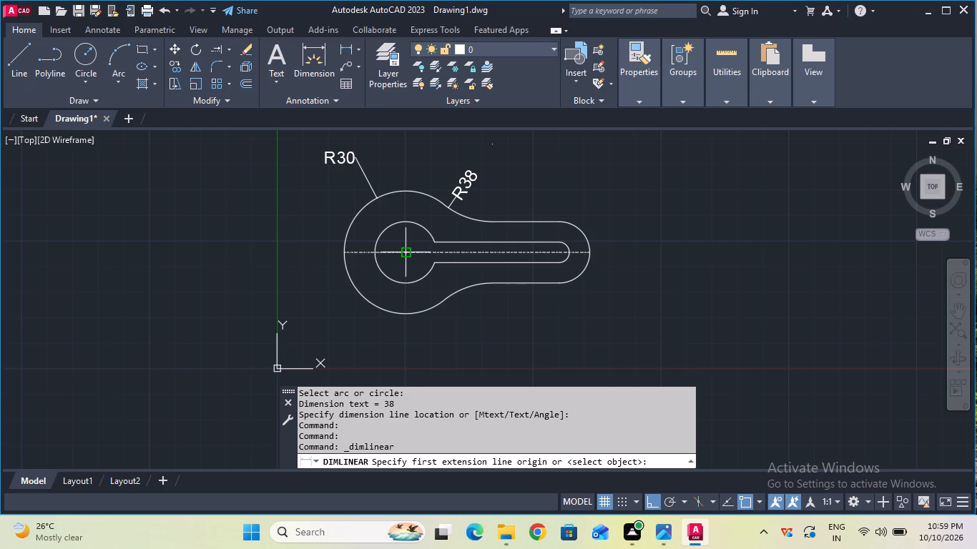
pyautogui.click(406, 257)
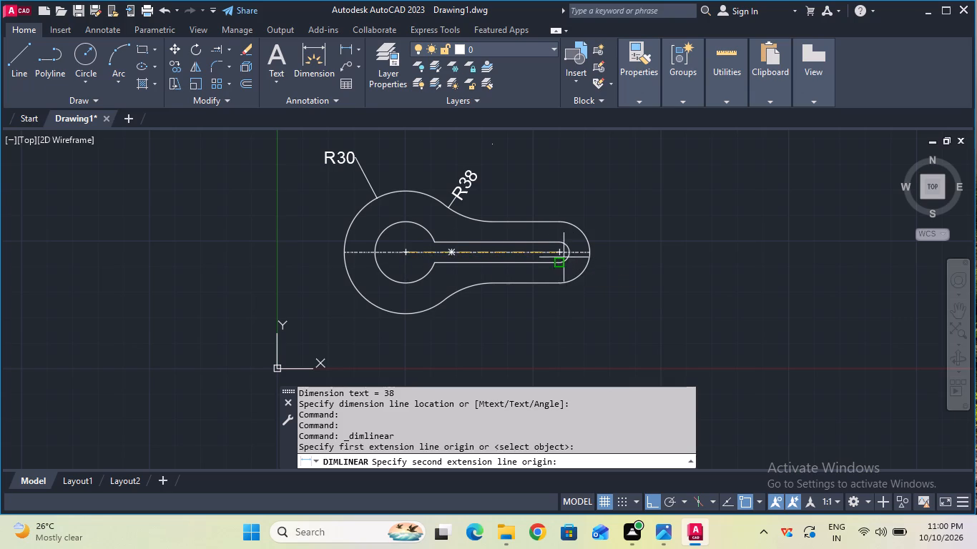
pyautogui.click(563, 255)
pyautogui.click(561, 317)
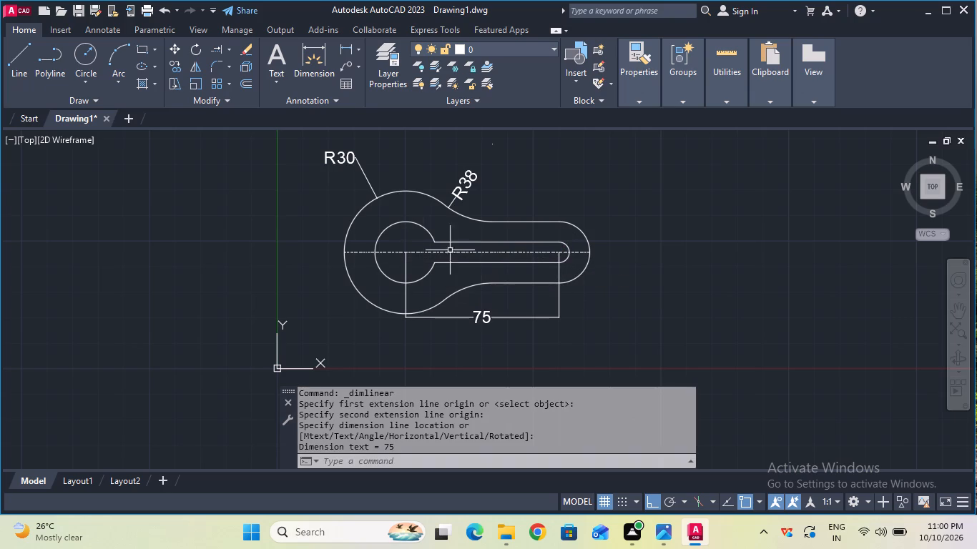
# Add a vertical linear dimension across the body's width at its rounded end, placed outside the gasket's right end.
pyautogui.click(341, 46)
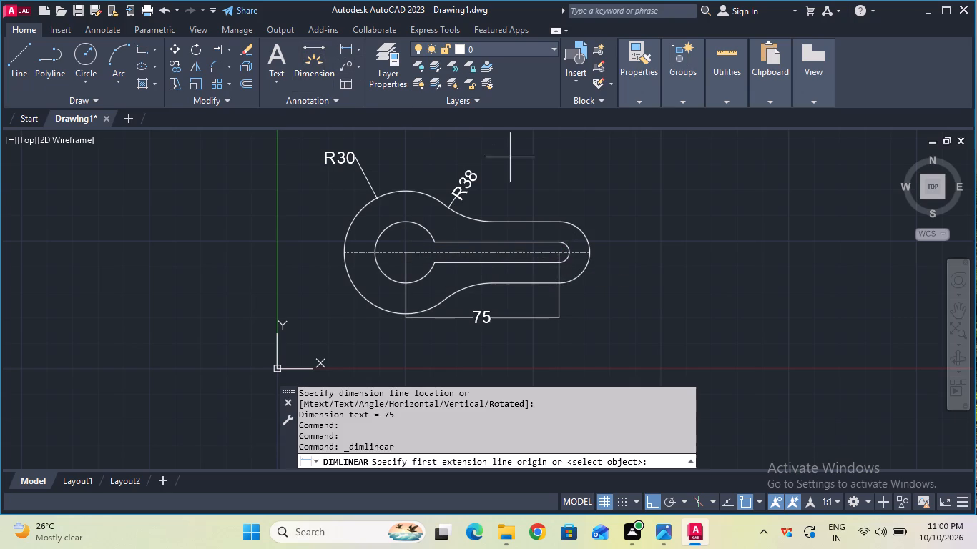
pyautogui.click(558, 222)
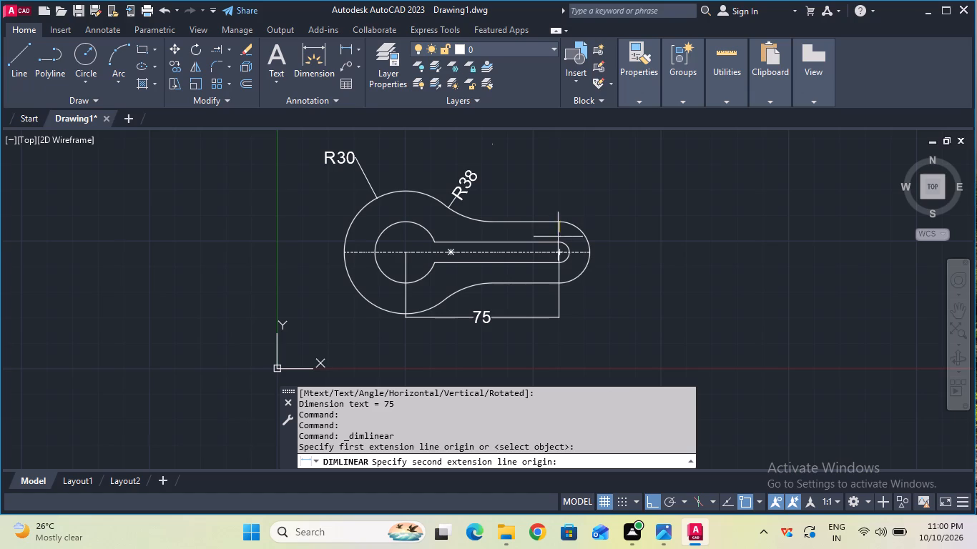
pyautogui.click(557, 283)
pyautogui.click(634, 280)
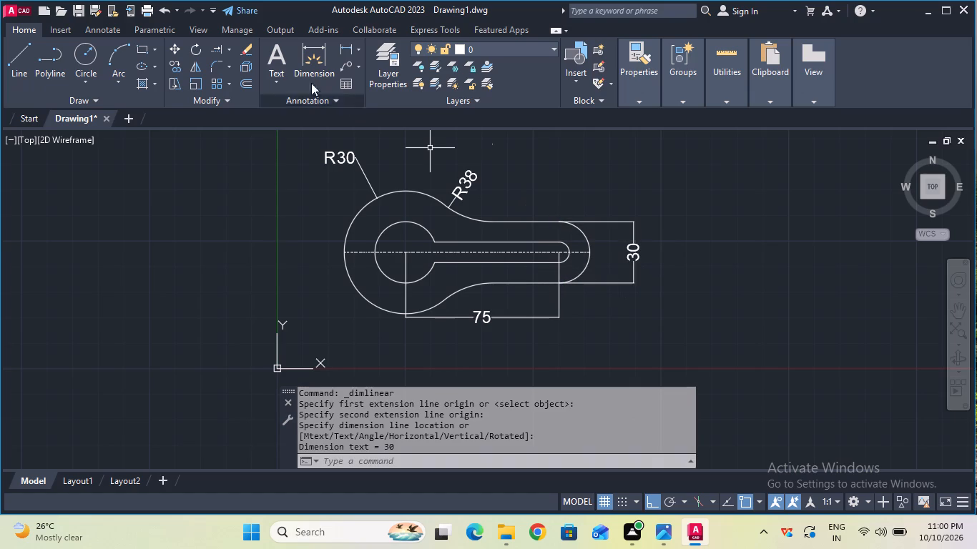
# Add a vertical linear dimension across the slot's width at its rounded end, placed near the body's right-hand arc.
pyautogui.click(349, 46)
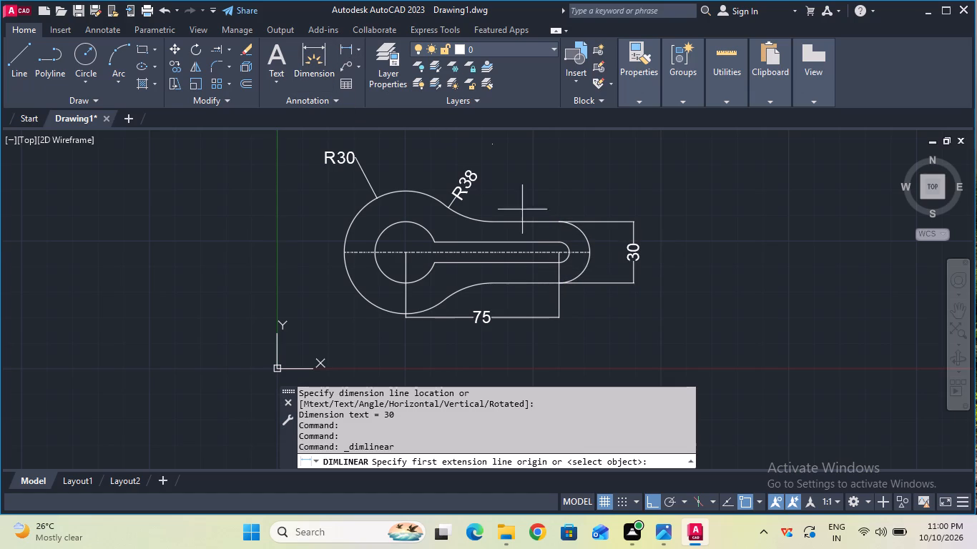
pyautogui.click(560, 242)
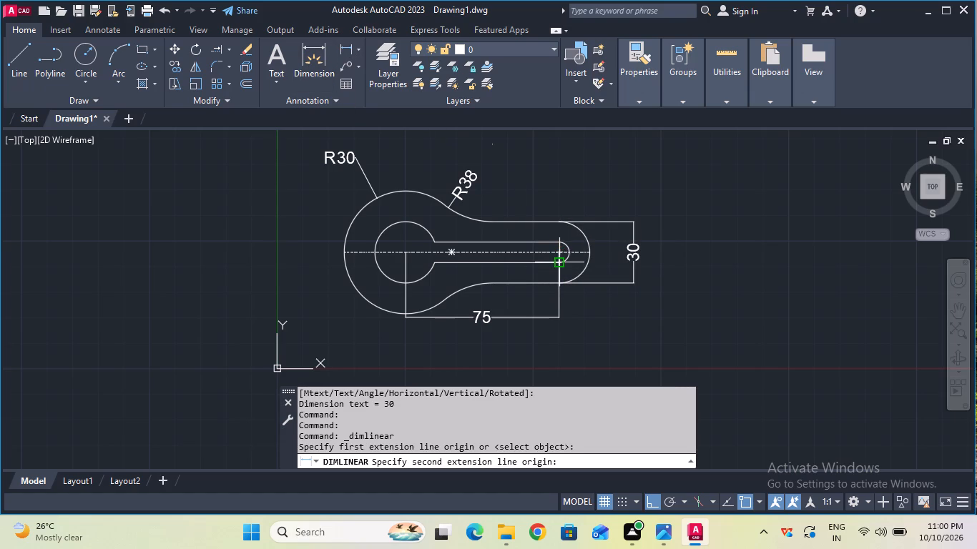
pyautogui.click(561, 261)
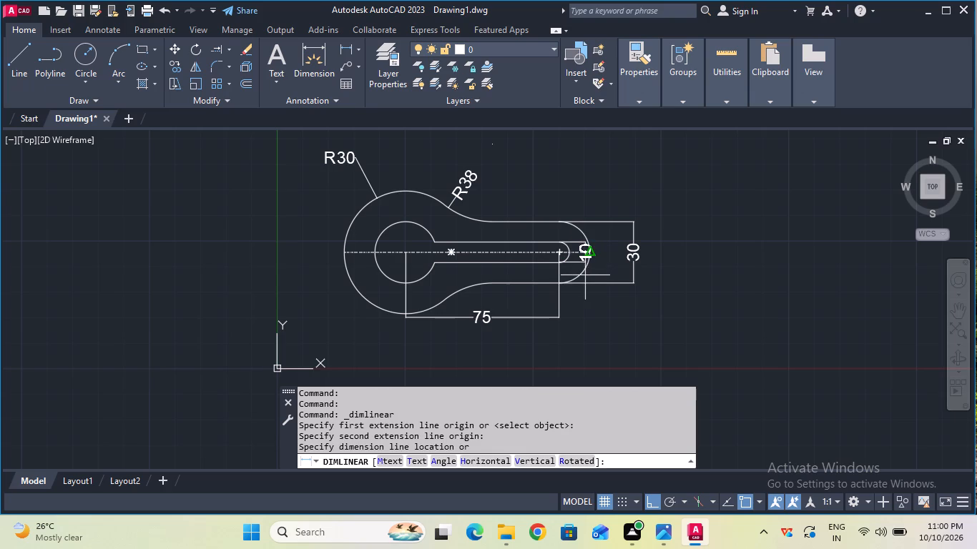
pyautogui.click(579, 279)
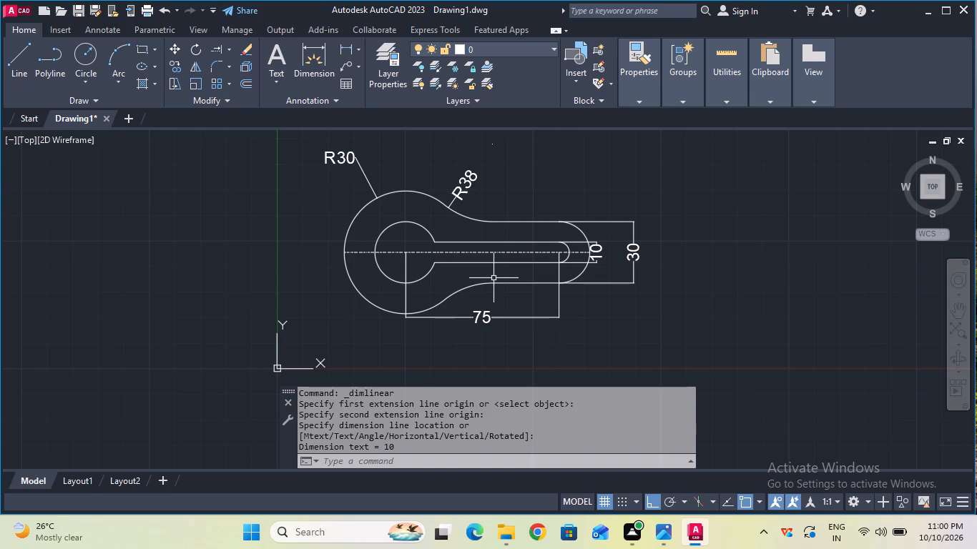
# Add a diameter dimension to the head's inner hole, with its text placed outside the head's upper-left side.
pyautogui.click(361, 48)
pyautogui.click(379, 213)
pyautogui.click(382, 234)
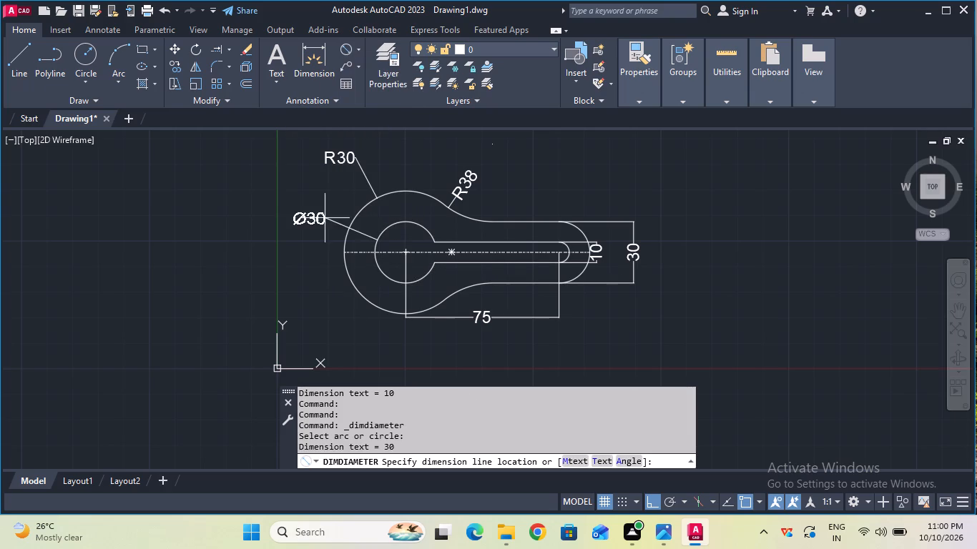
pyautogui.click(315, 214)
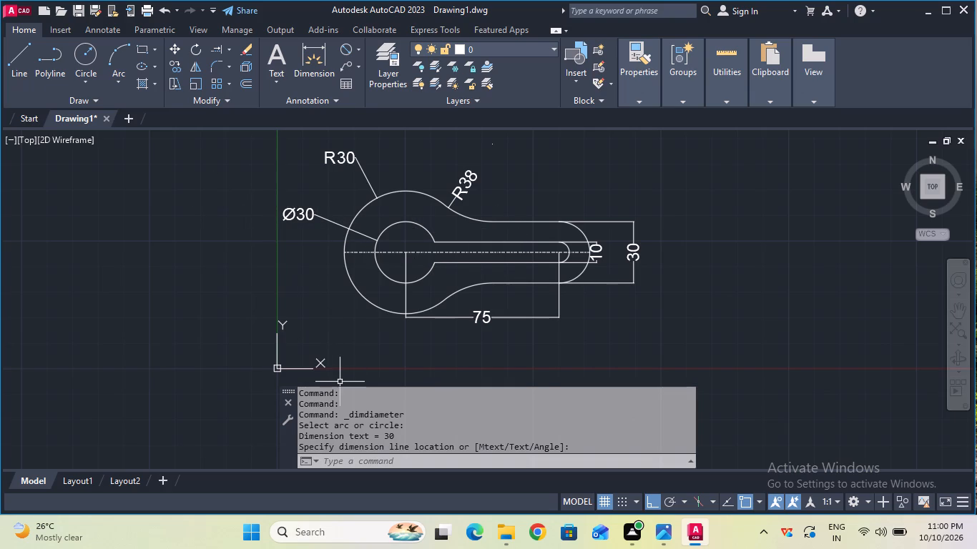
# Turn off command logging with LOGFILEOFF.
pyautogui.click(355, 462)
pyautogui.click(435, 464)
pyautogui.write('log')
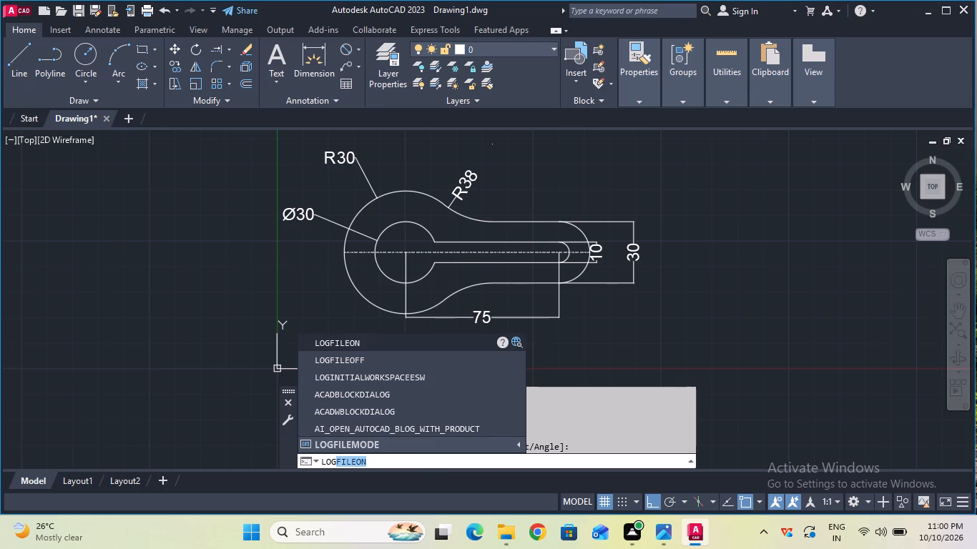
pyautogui.click(441, 359)
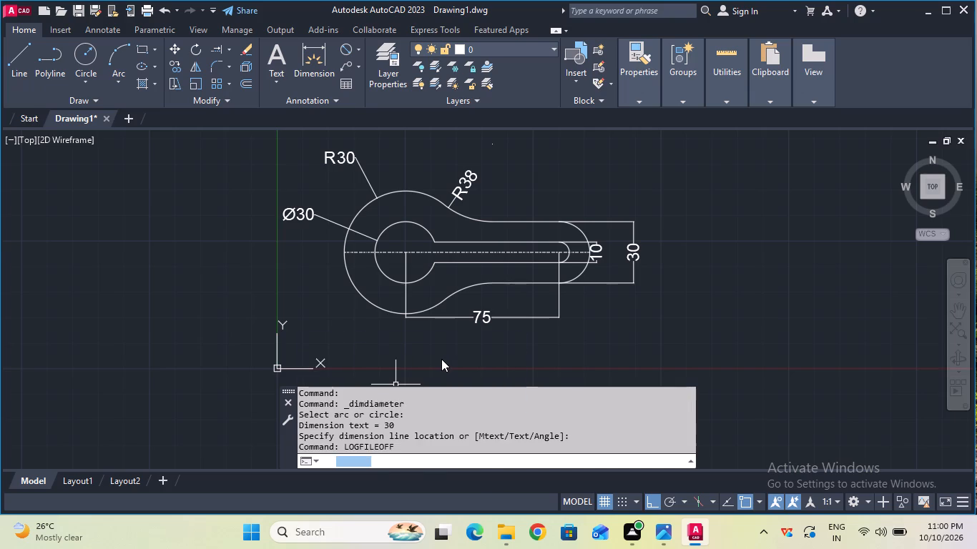
# Save the drawing as Gasket in the Documents folder in AutoCAD 2018 Drawing format.
pyautogui.click(82, 13)
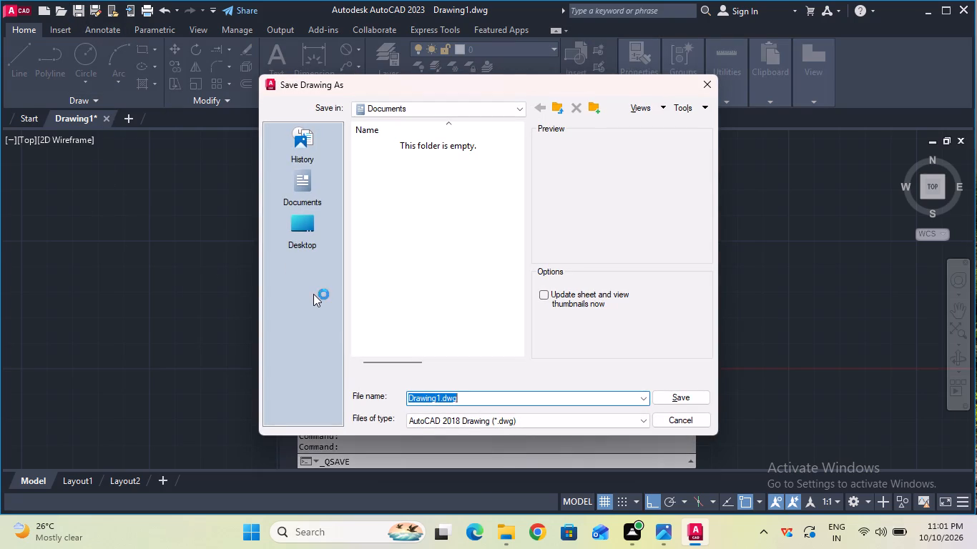
pyautogui.press('BackSpace')
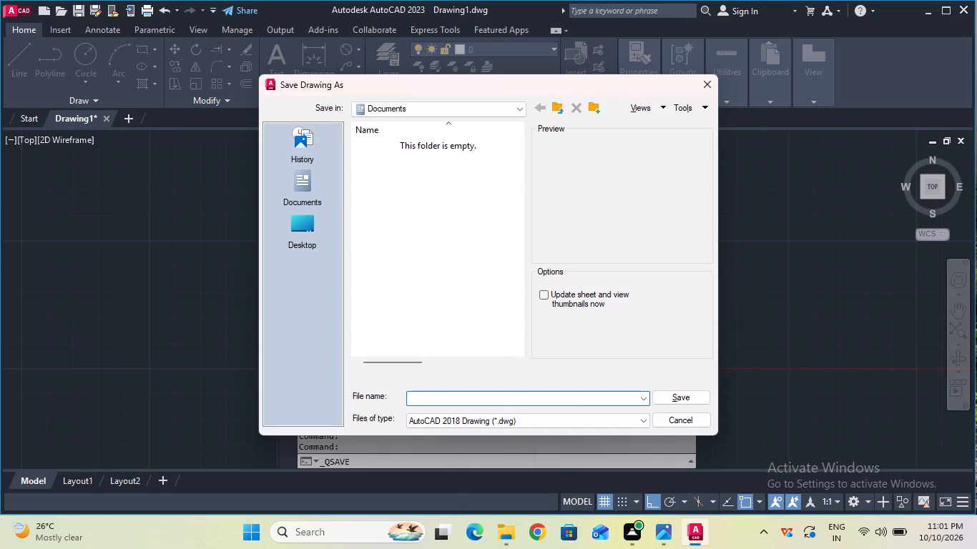
pyautogui.click(450, 395)
pyautogui.press('g')
pyautogui.write('asket')
pyautogui.click(676, 392)
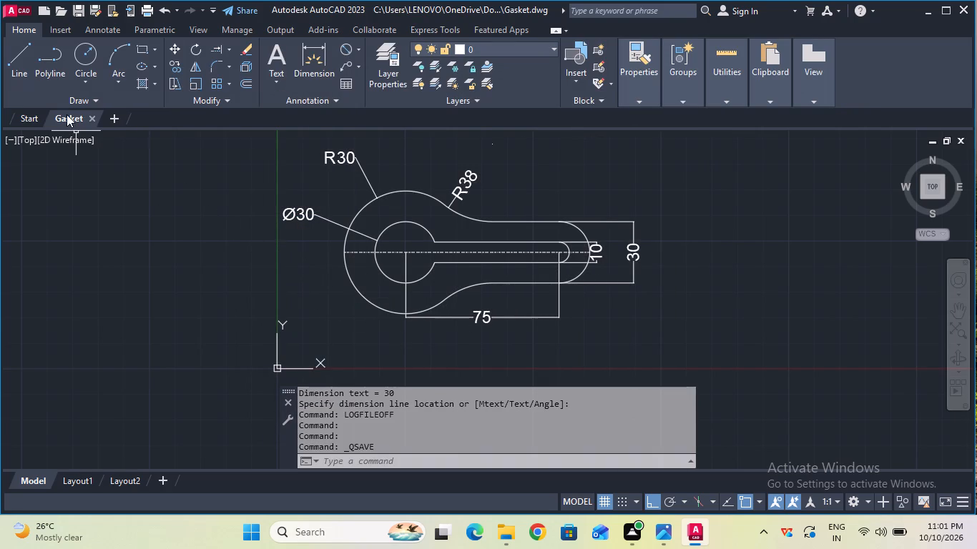
# Set up the model plot on ISO A4 (297.00 x 210.00 MM) paper with the plot centred.
pyautogui.click(139, 11)
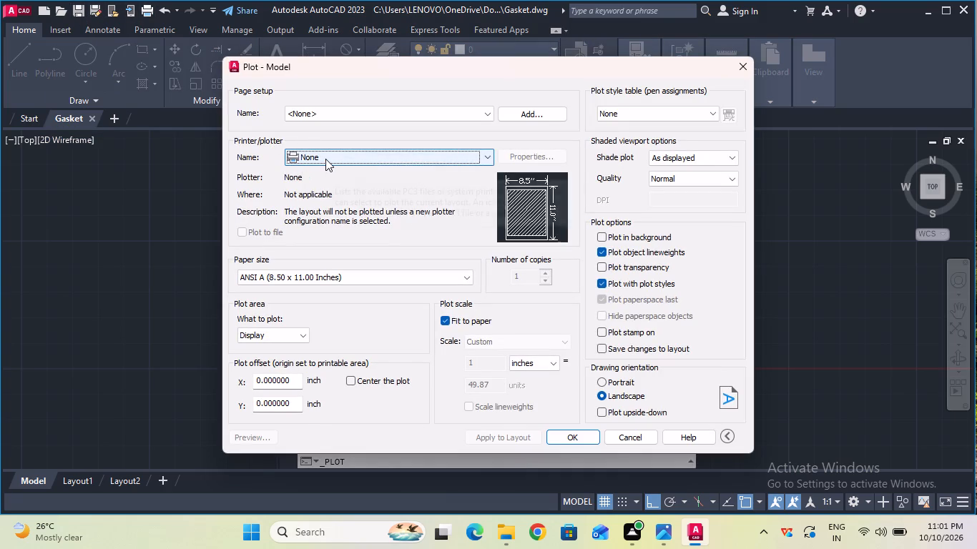
pyautogui.click(363, 271)
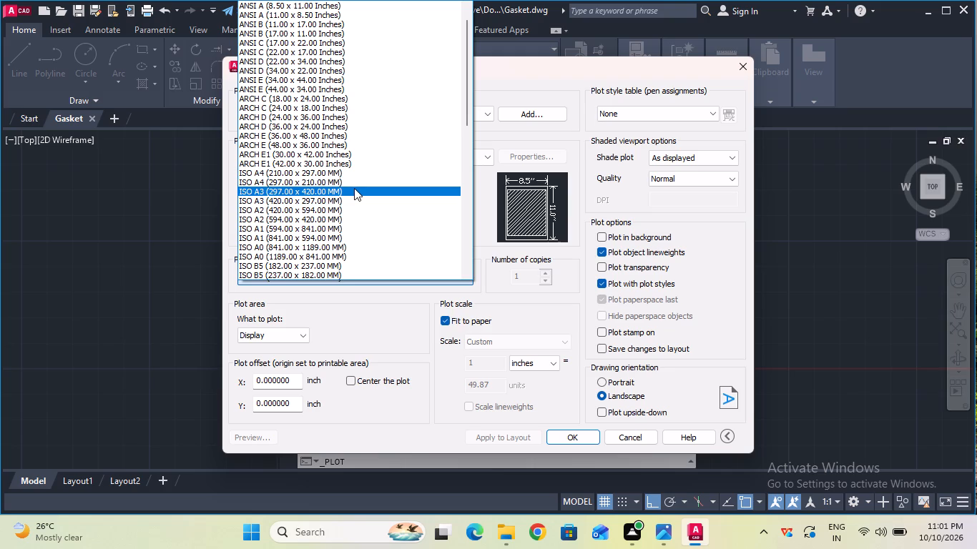
pyautogui.click(354, 182)
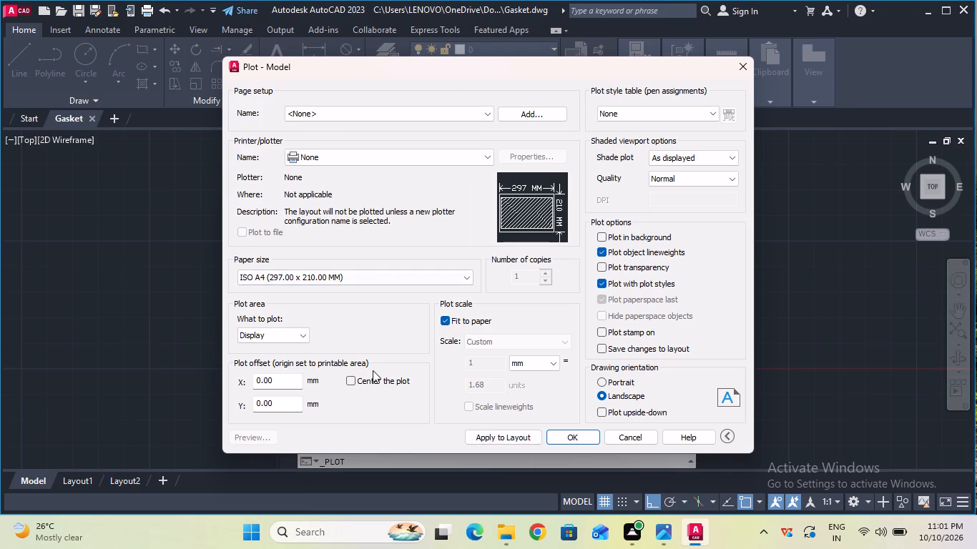
pyautogui.click(373, 375)
pyautogui.click(373, 380)
# Set the plot area to a window enclosing the whole gasket and all its dimensions.
pyautogui.click(307, 338)
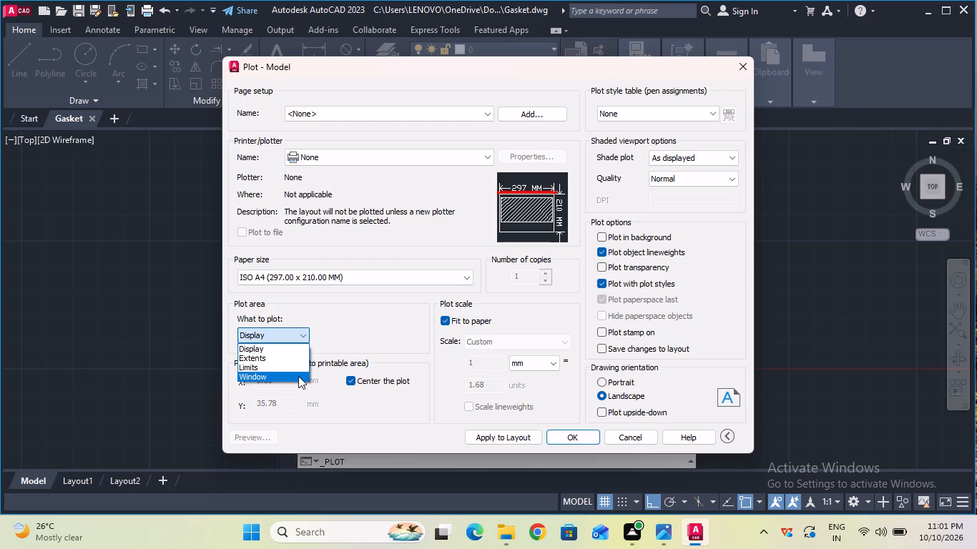
pyautogui.click(298, 376)
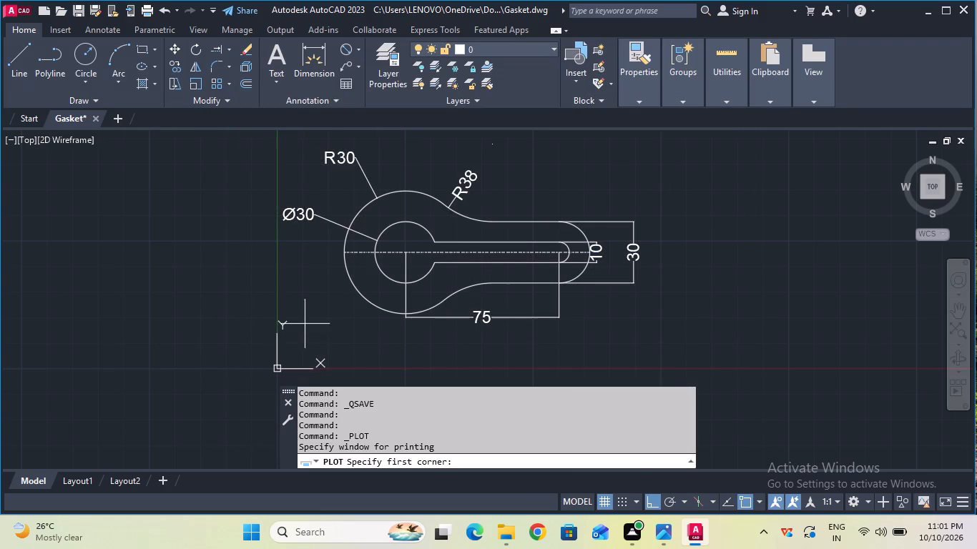
pyautogui.click(252, 134)
pyautogui.click(746, 354)
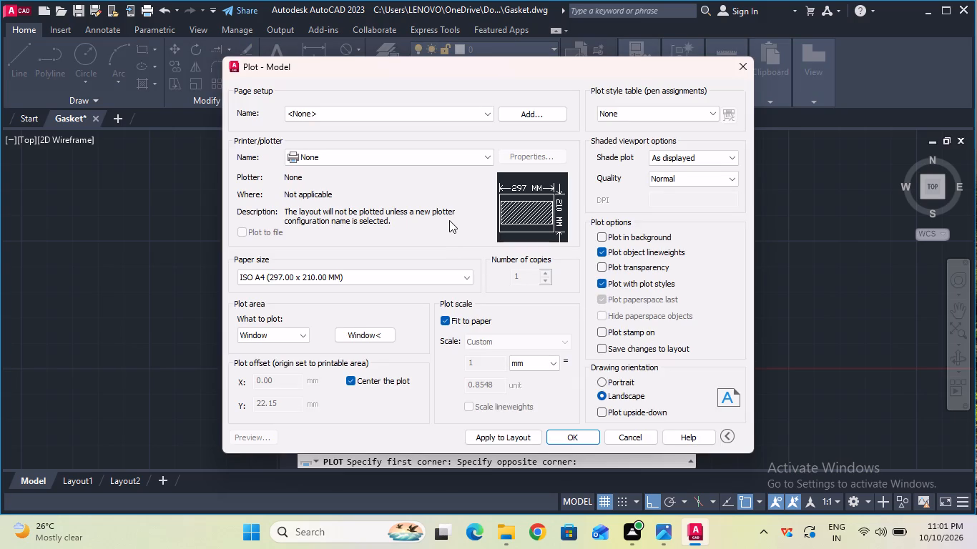
# Set the plotter to DWG To PDF.pc3.
pyautogui.click(438, 162)
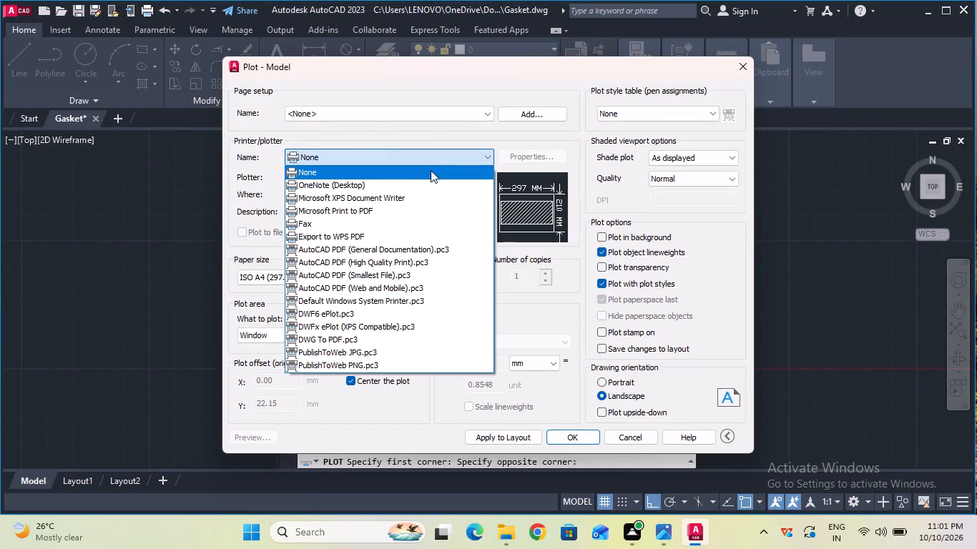
pyautogui.click(401, 335)
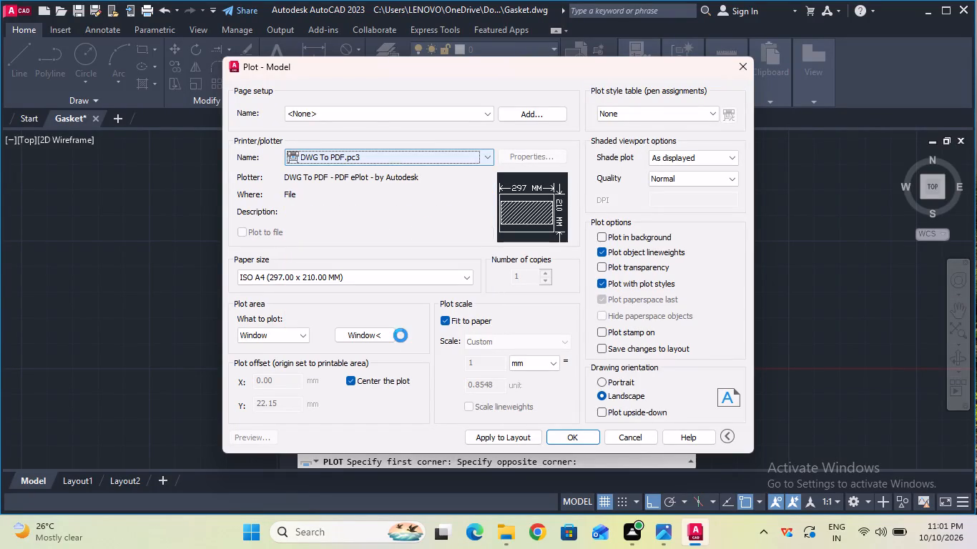
# Plot the gasket to Gasket-Model.pdf in the Documents folder, then close the PDF viewer and its new-document notification.
pyautogui.click(556, 443)
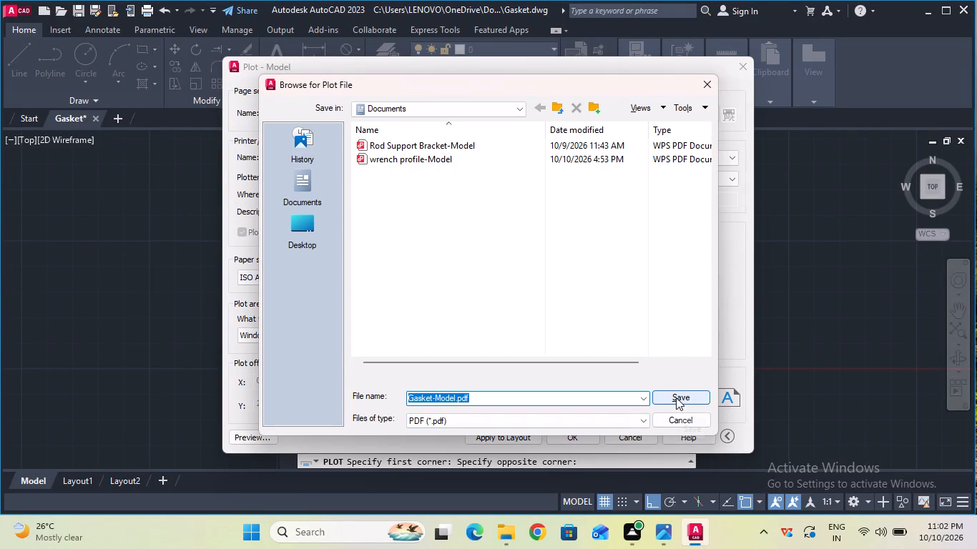
pyautogui.click(676, 397)
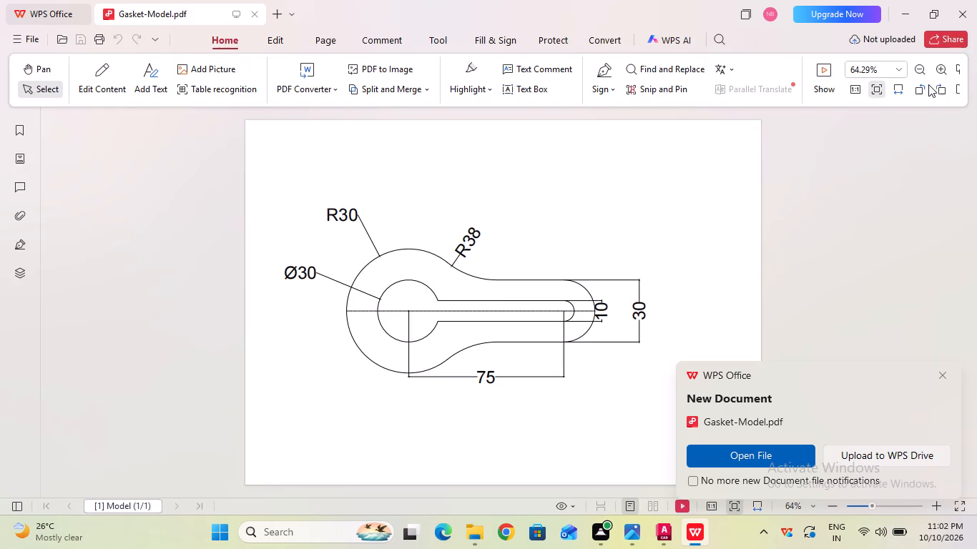
pyautogui.click(955, 19)
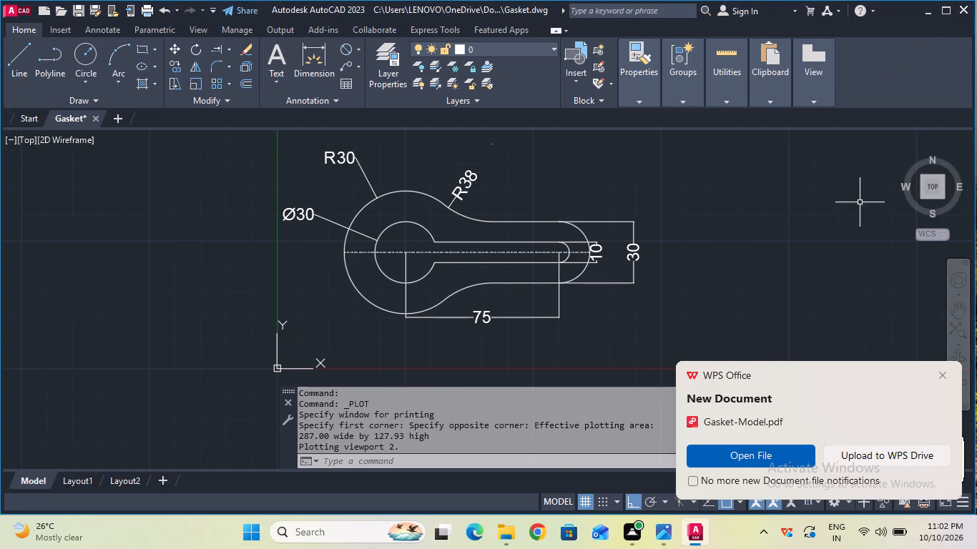
pyautogui.click(937, 378)
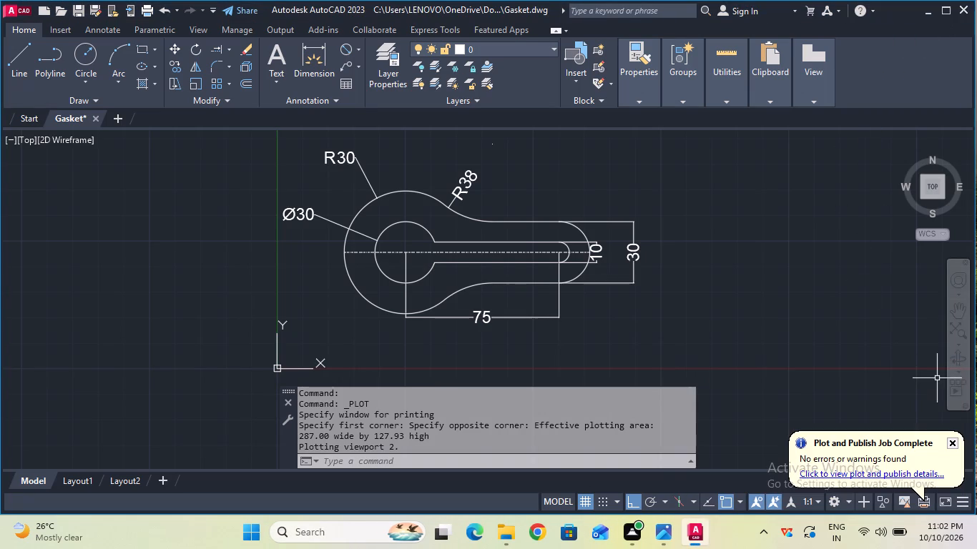
# Quit AutoCAD, saving the changes to Gasket.dwg.
pyautogui.click(962, 15)
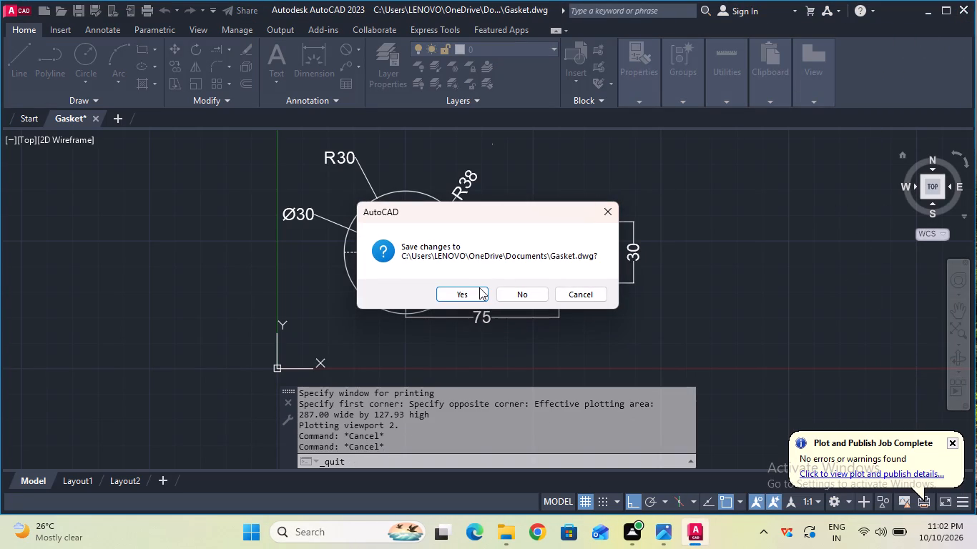
pyautogui.click(466, 294)
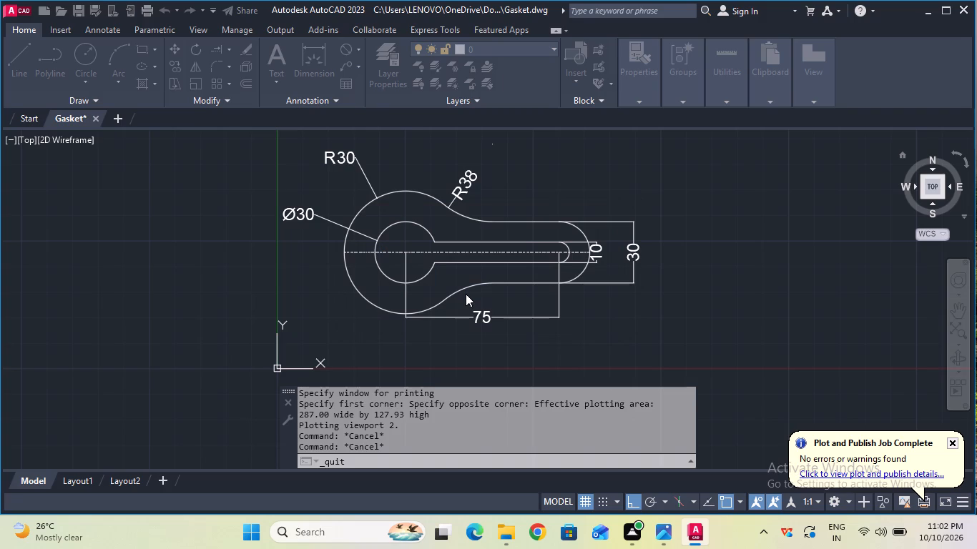